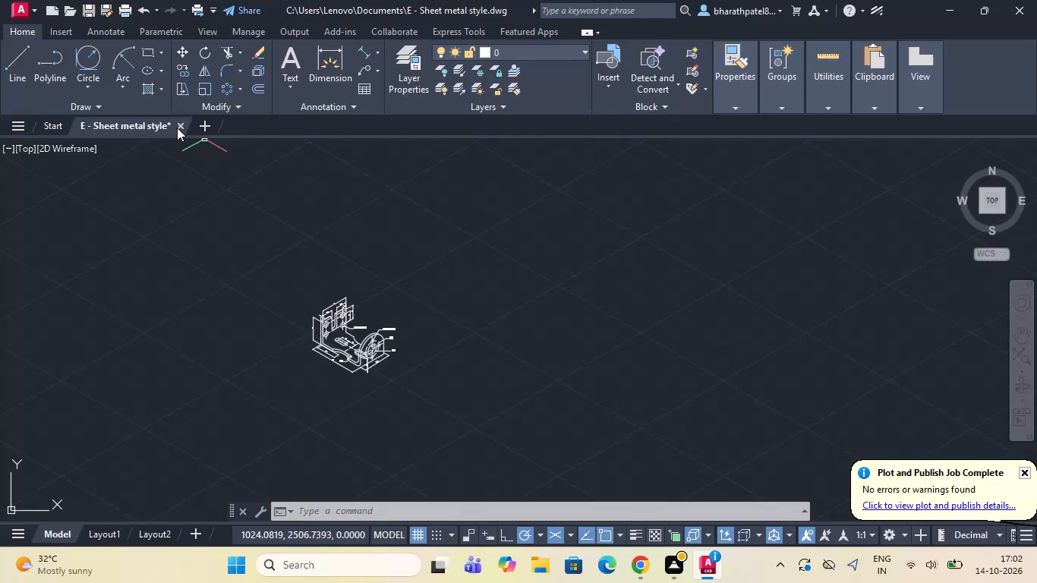
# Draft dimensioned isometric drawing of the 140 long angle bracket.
# Close the E - Sheet metal style drawing without saving its changes and start a new blank drawing.
pyautogui.click(177, 128)
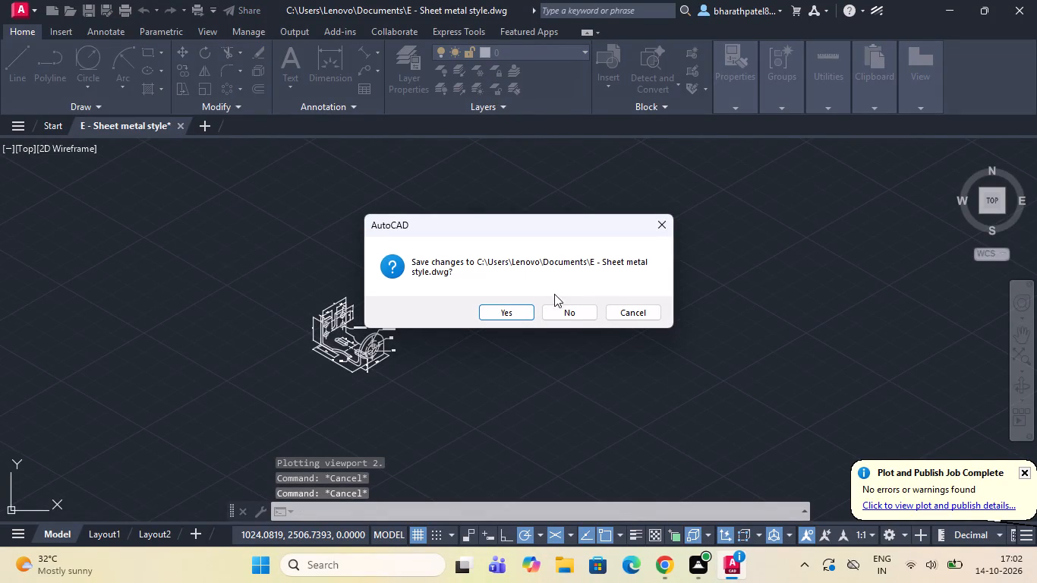
pyautogui.click(561, 307)
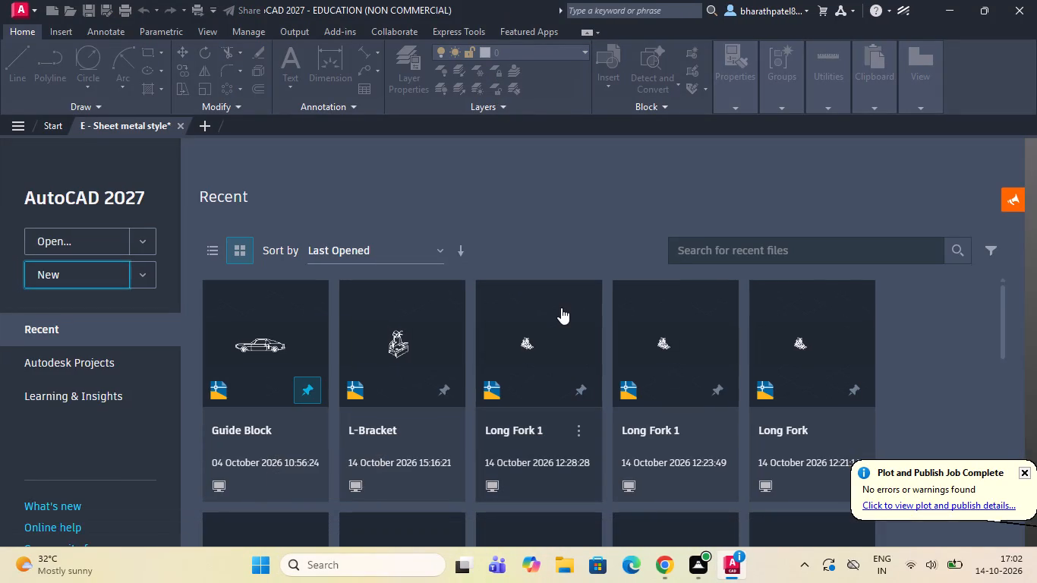
pyautogui.click(115, 279)
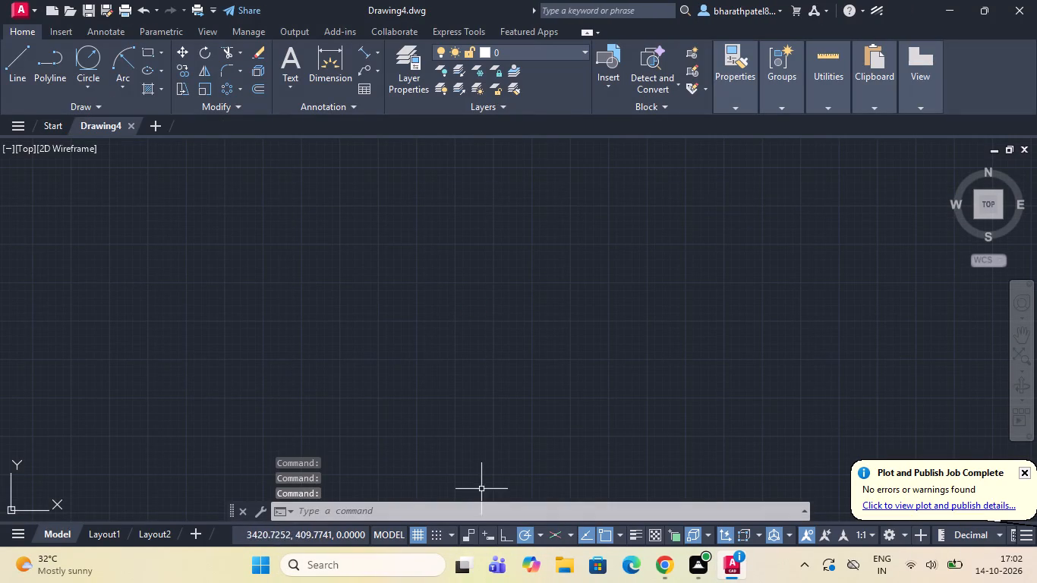
# Turn on log file recording with the LOGFILEON command.
pyautogui.click(475, 504)
pyautogui.write('log')
pyautogui.press('Return')
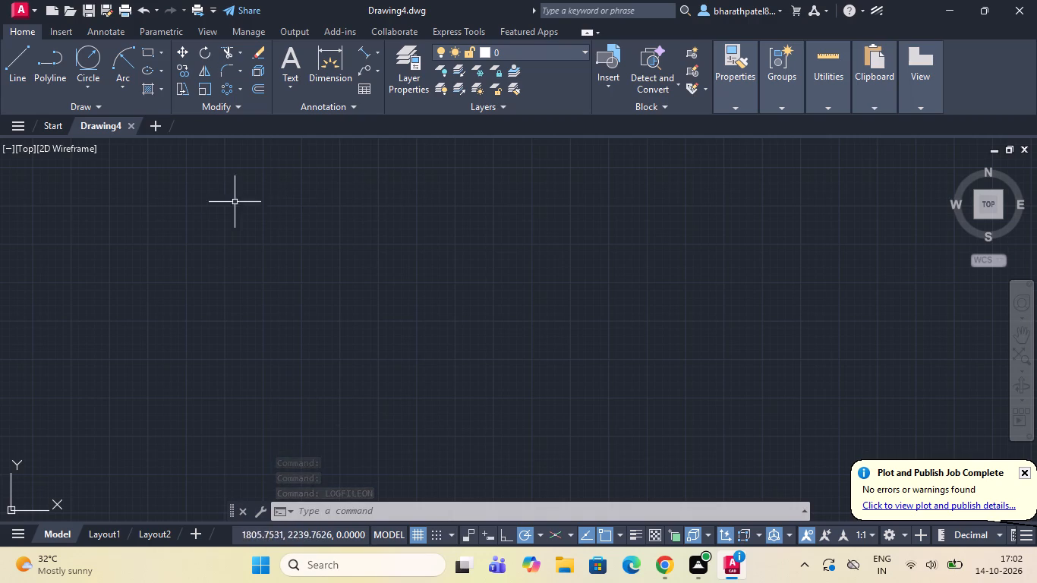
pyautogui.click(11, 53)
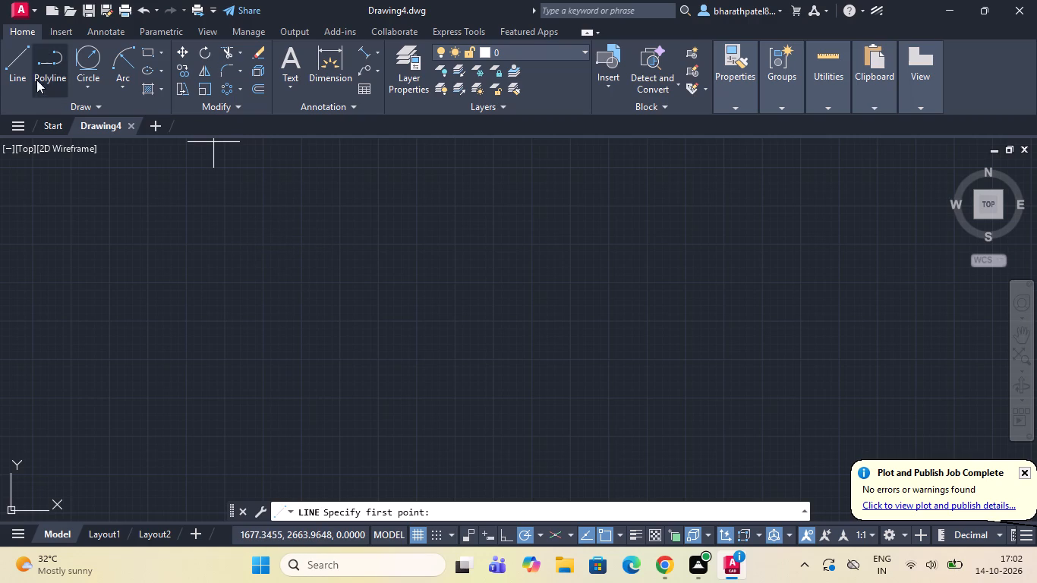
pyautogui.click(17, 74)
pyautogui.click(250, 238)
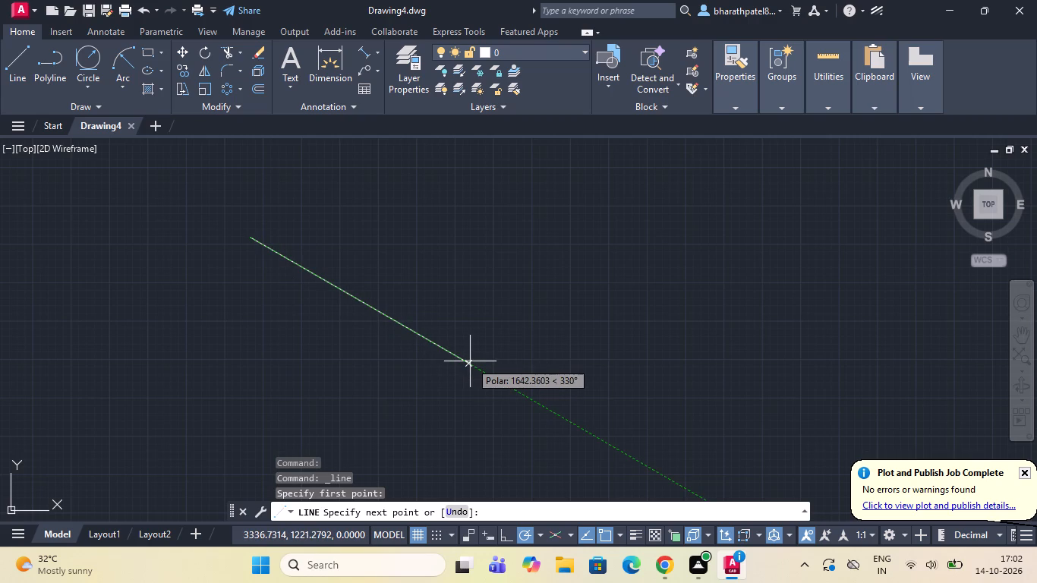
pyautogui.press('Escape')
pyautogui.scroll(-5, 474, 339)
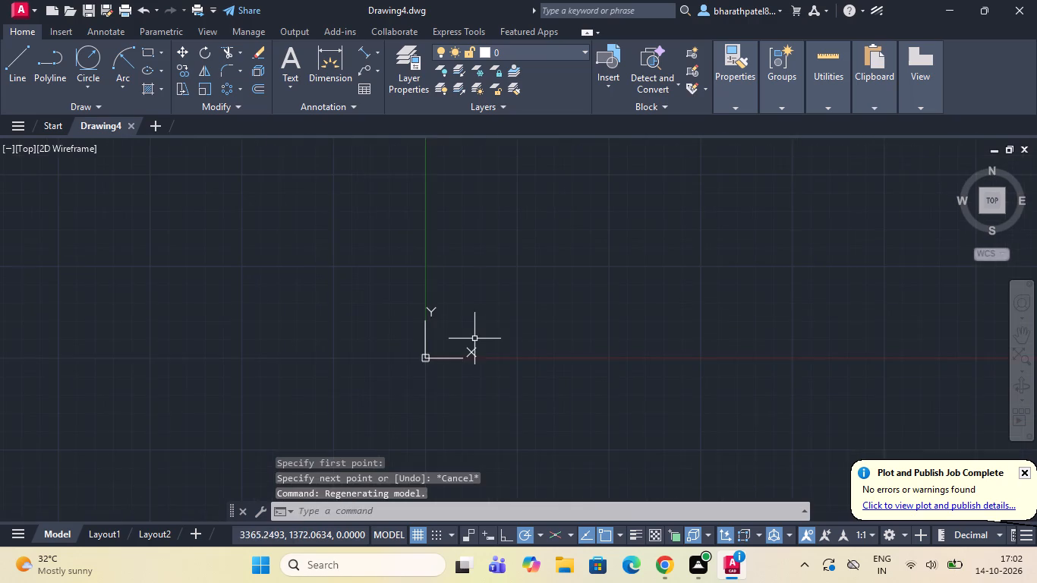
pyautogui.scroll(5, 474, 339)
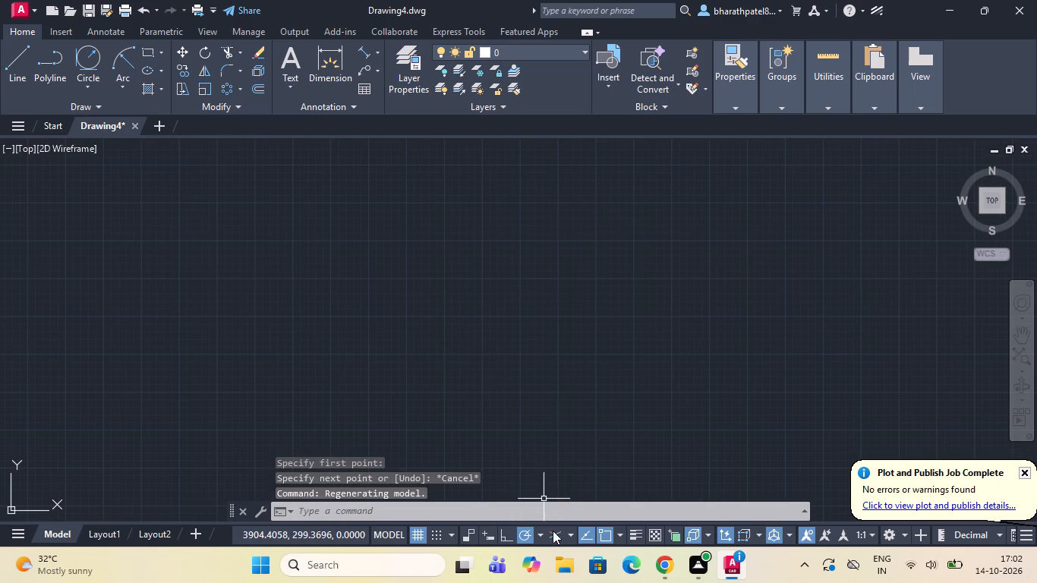
# Turn on isometric drafting mode.
pyautogui.click(553, 533)
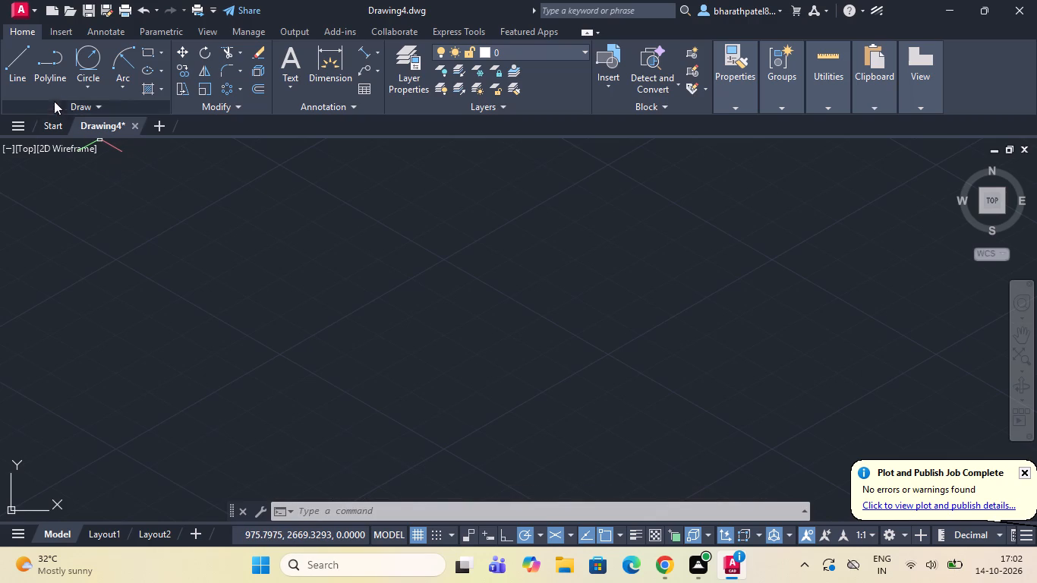
# Draw a 140-unit line along the 330° isometric direction, starting in the upper part of the drawing area.
pyautogui.click(17, 71)
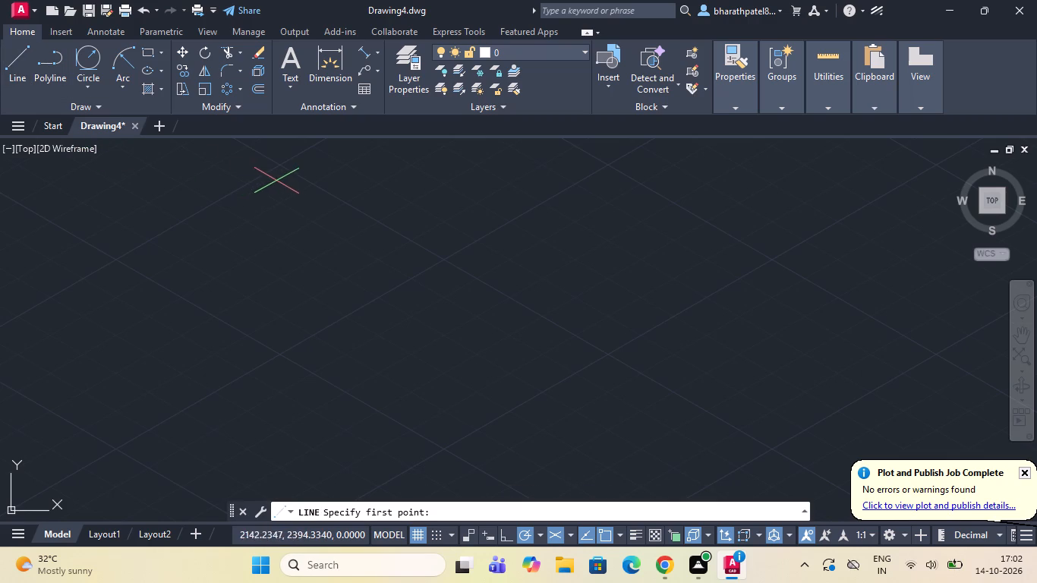
pyautogui.click(326, 166)
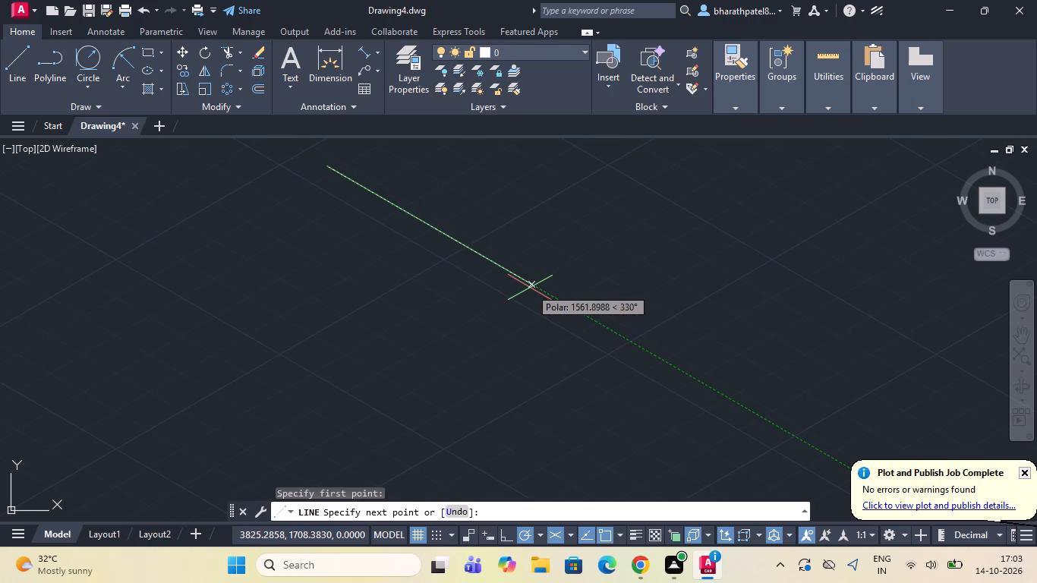
pyautogui.write('140')
pyautogui.press('Return')
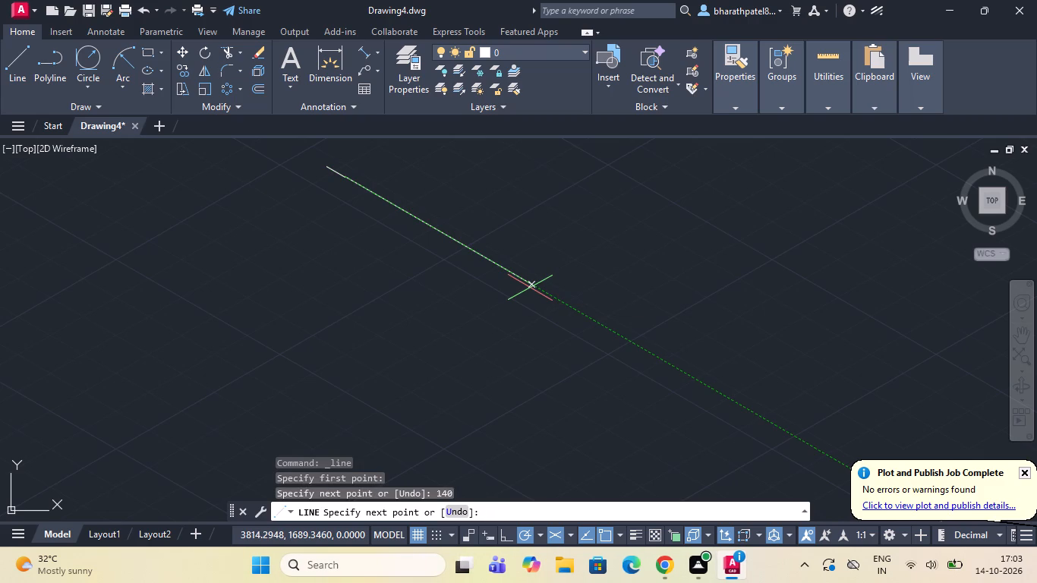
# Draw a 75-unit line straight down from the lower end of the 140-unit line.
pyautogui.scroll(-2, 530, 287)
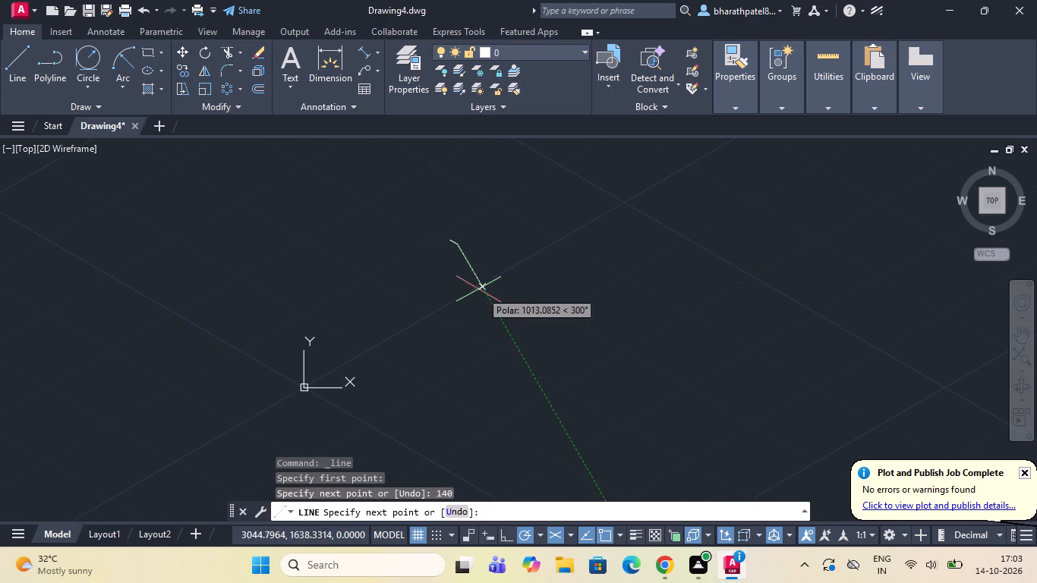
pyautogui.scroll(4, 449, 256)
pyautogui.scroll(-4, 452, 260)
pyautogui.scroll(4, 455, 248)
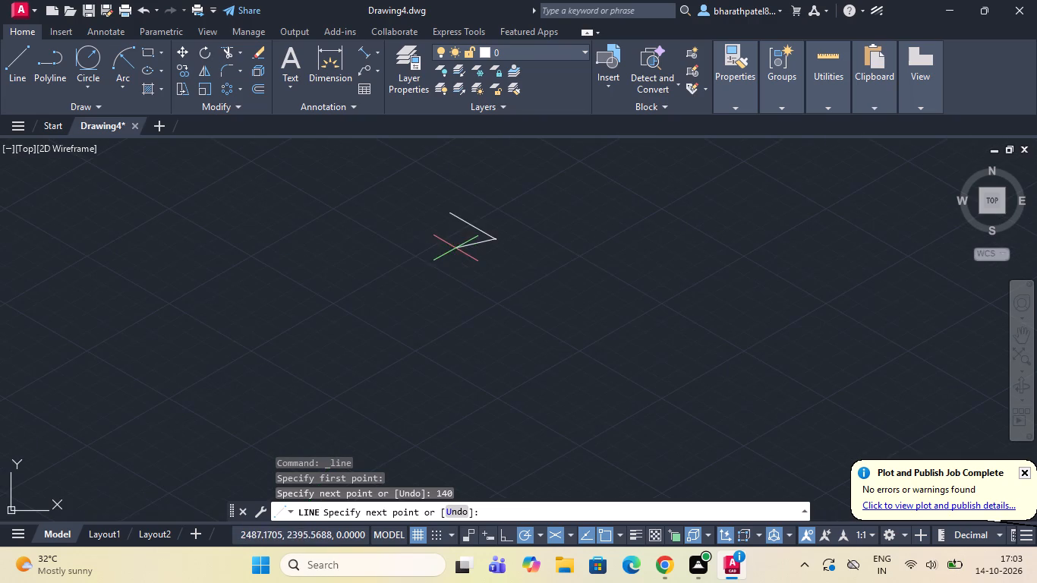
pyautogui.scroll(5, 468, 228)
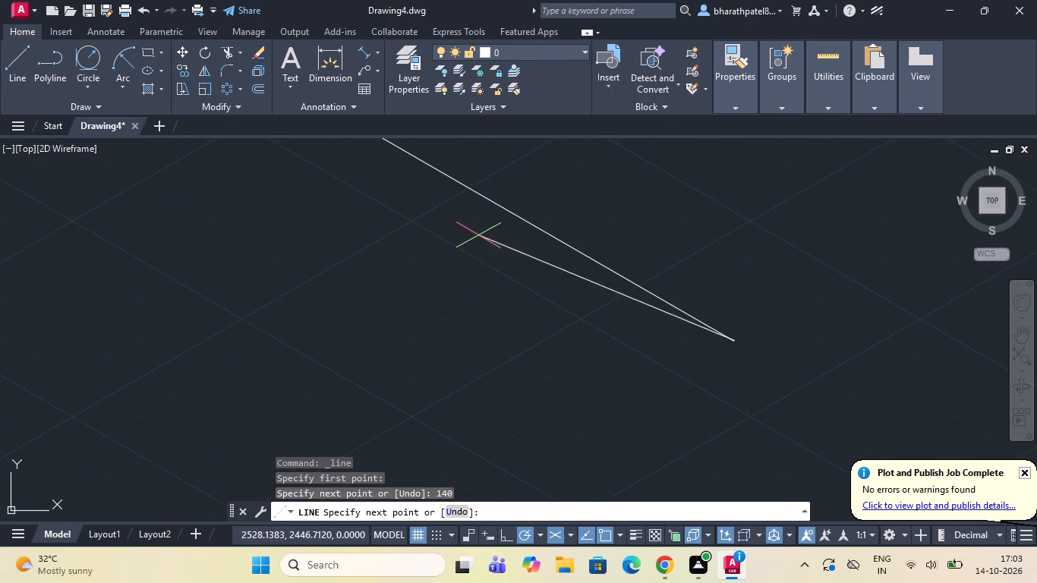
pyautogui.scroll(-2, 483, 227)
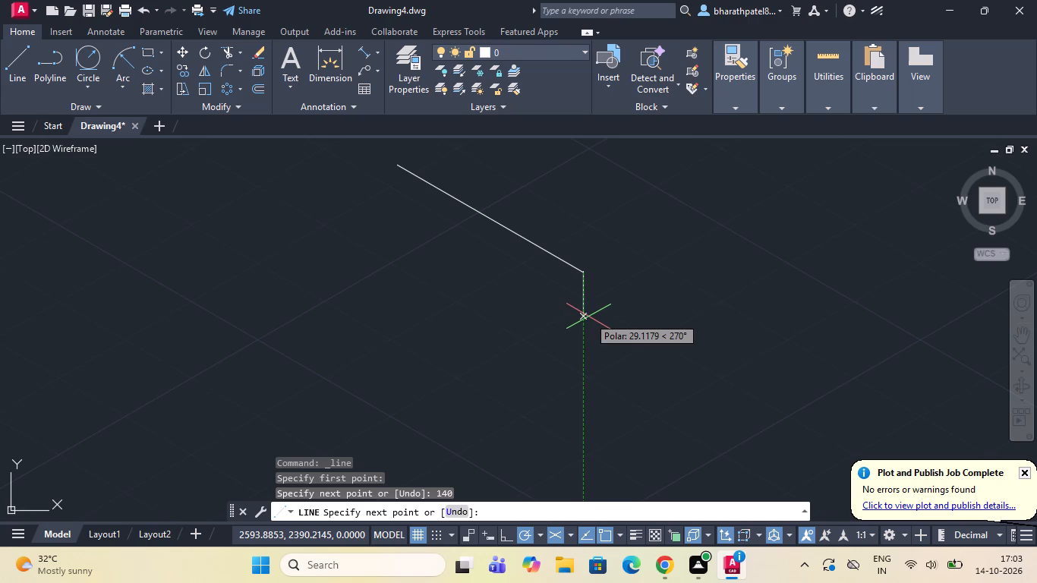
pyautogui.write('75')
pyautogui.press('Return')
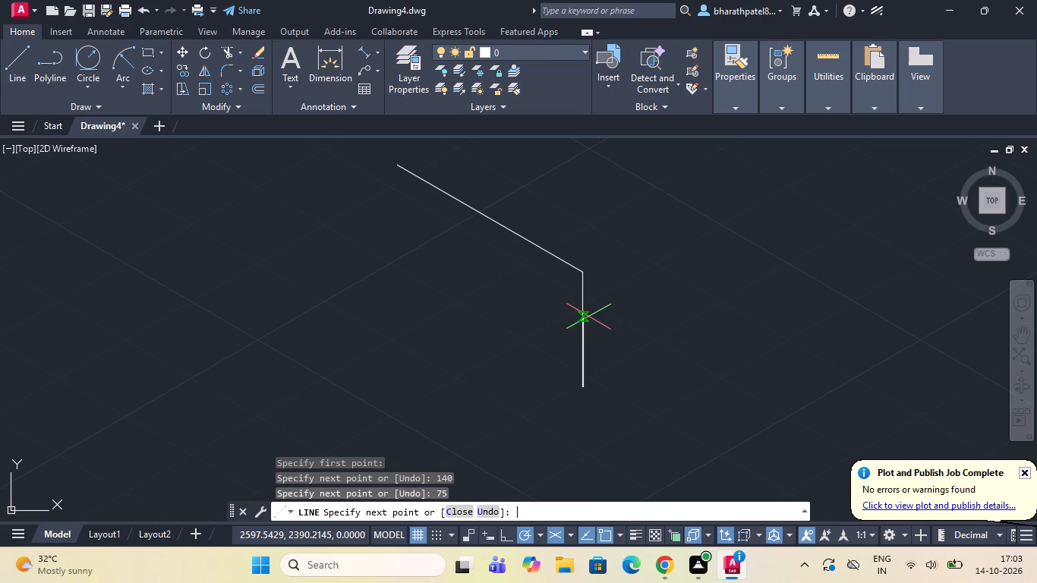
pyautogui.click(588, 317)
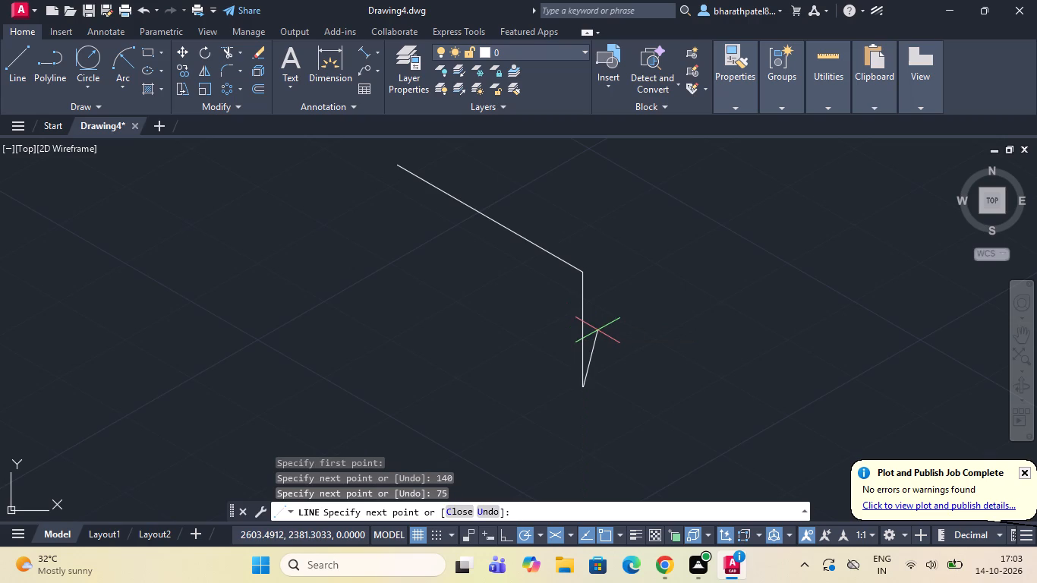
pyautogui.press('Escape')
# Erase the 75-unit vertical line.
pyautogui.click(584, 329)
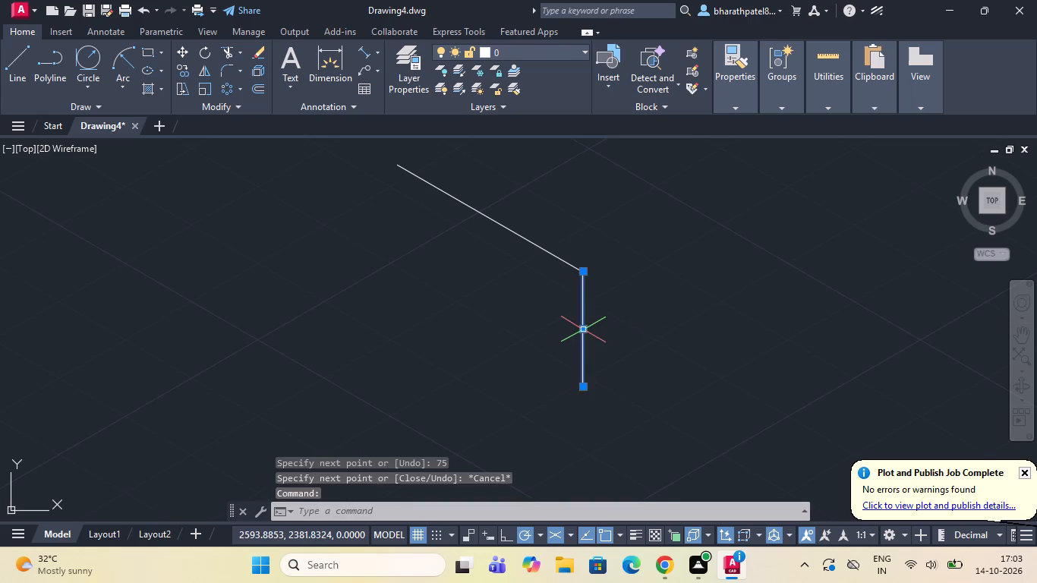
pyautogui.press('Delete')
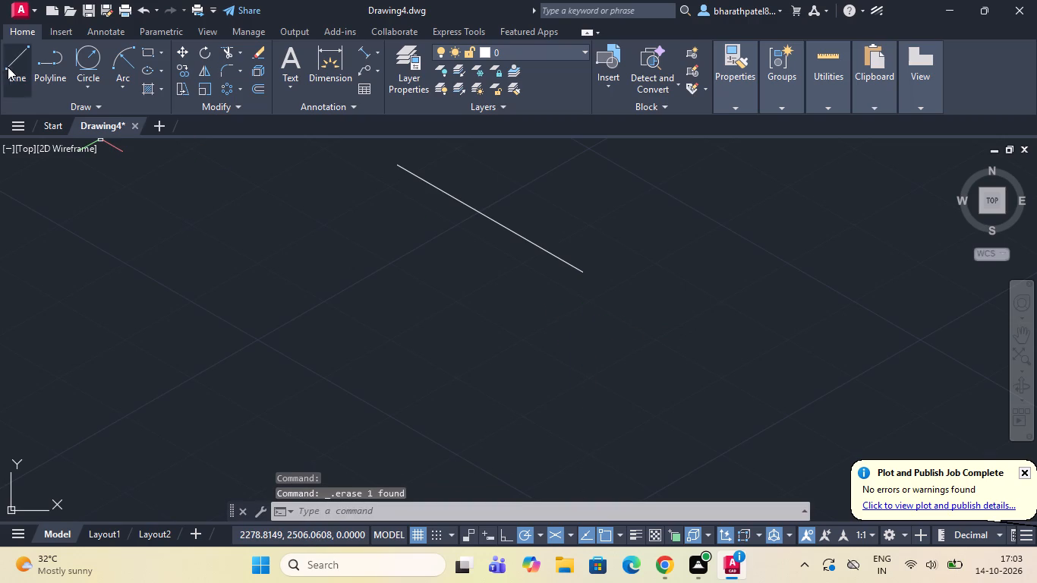
# Draw a 76-unit line straight down from the lower end of the 140-unit line.
pyautogui.click(10, 65)
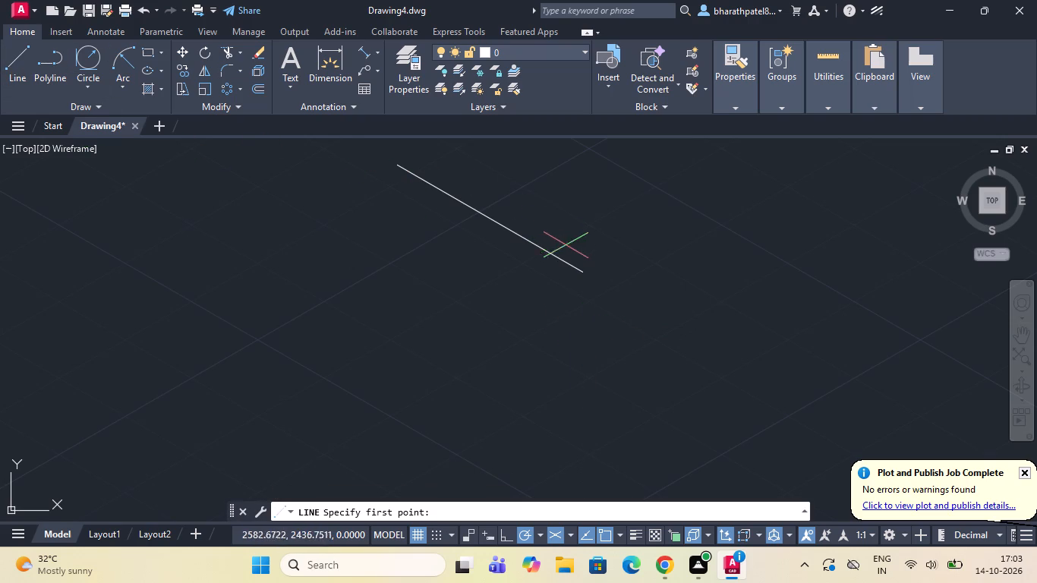
pyautogui.click(582, 272)
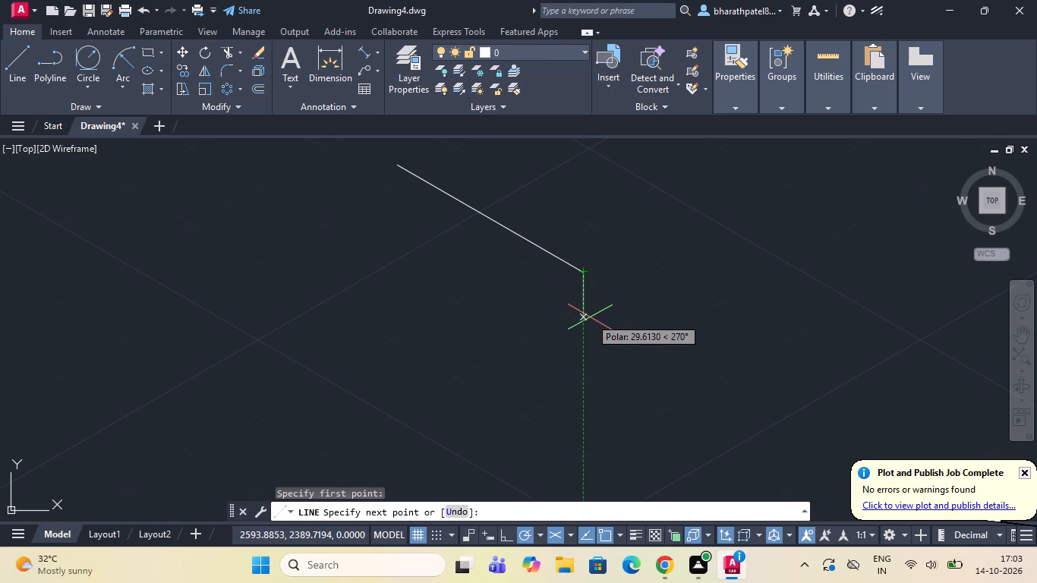
pyautogui.write('76')
pyautogui.press('Return')
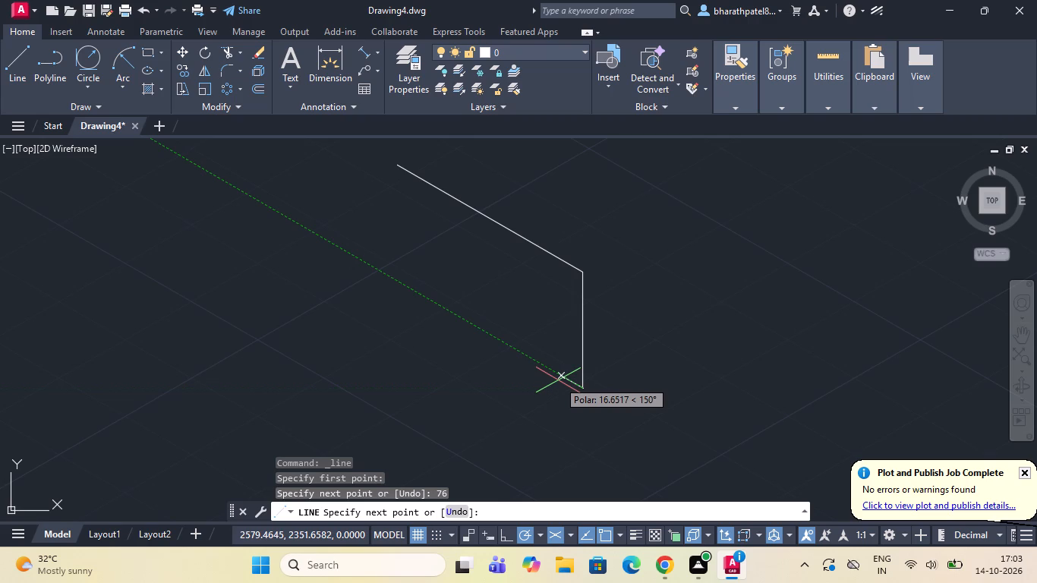
pyautogui.scroll(-3, 575, 359)
pyautogui.scroll(3, 571, 362)
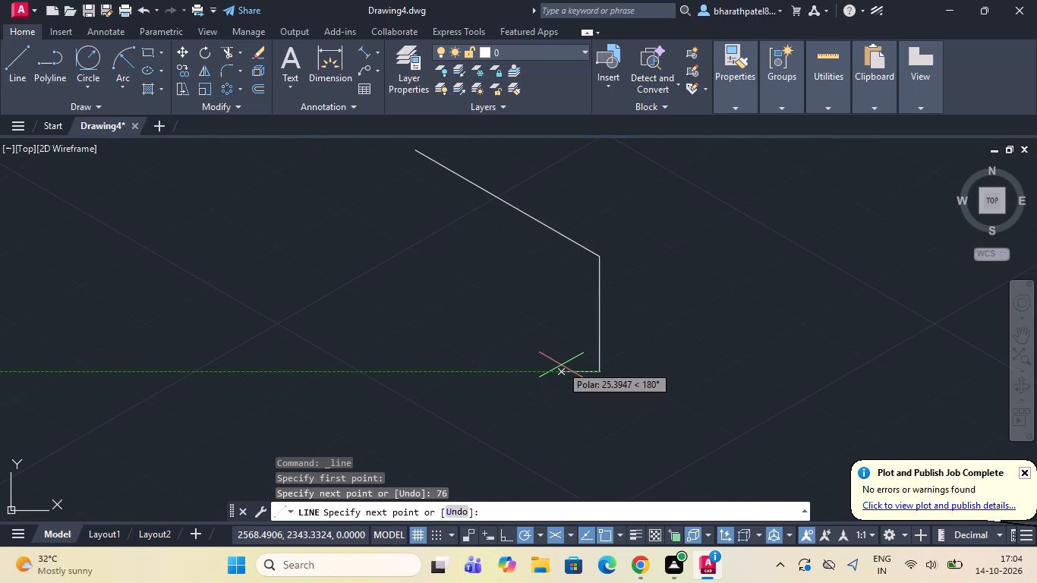
pyautogui.press('Escape')
# Draw a 20-unit line along the 210° isometric direction from the upper end of the 140-unit line.
pyautogui.scroll(-2, 561, 365)
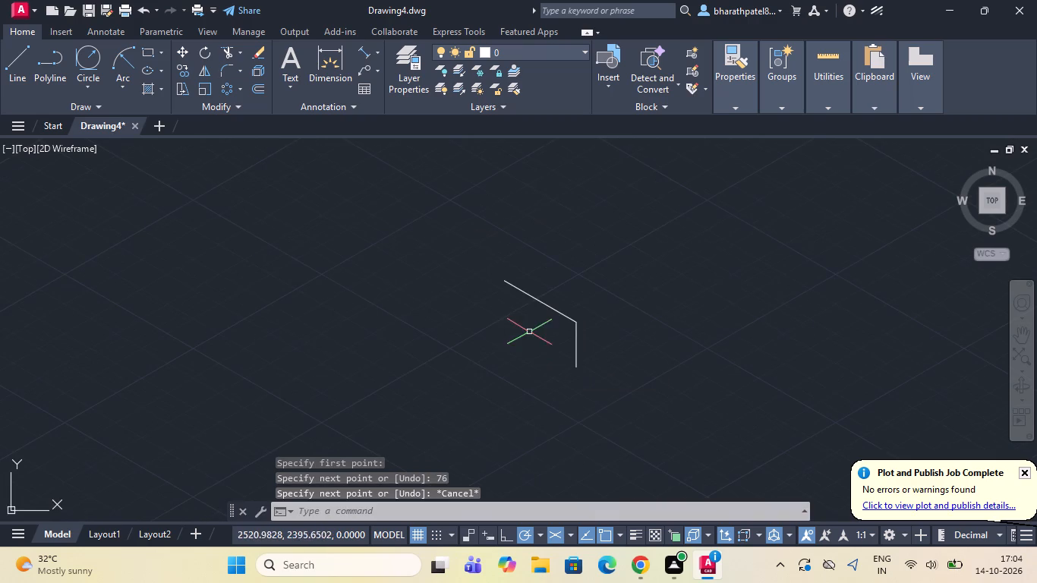
pyautogui.scroll(2, 515, 295)
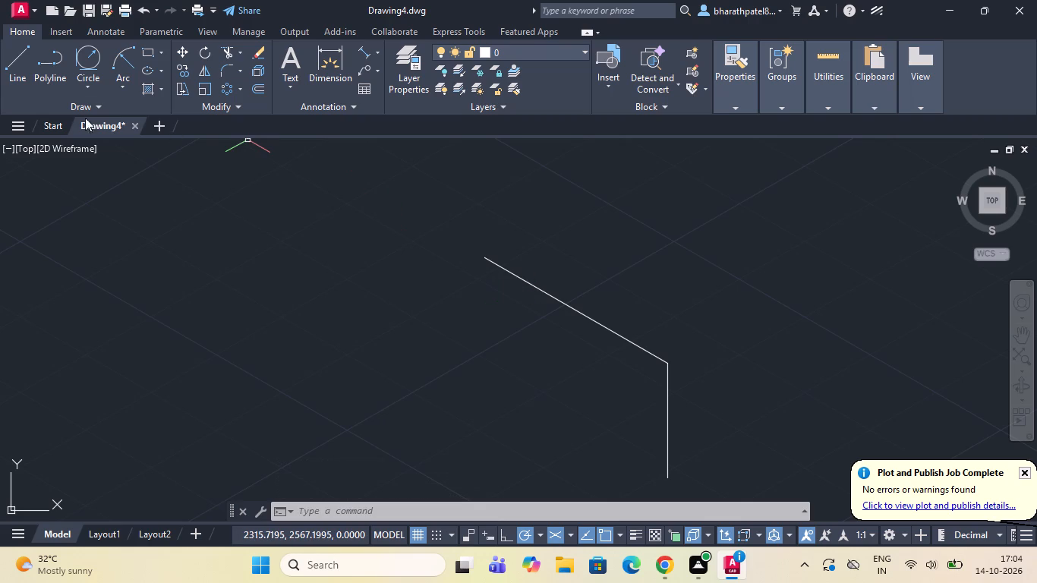
pyautogui.click(15, 58)
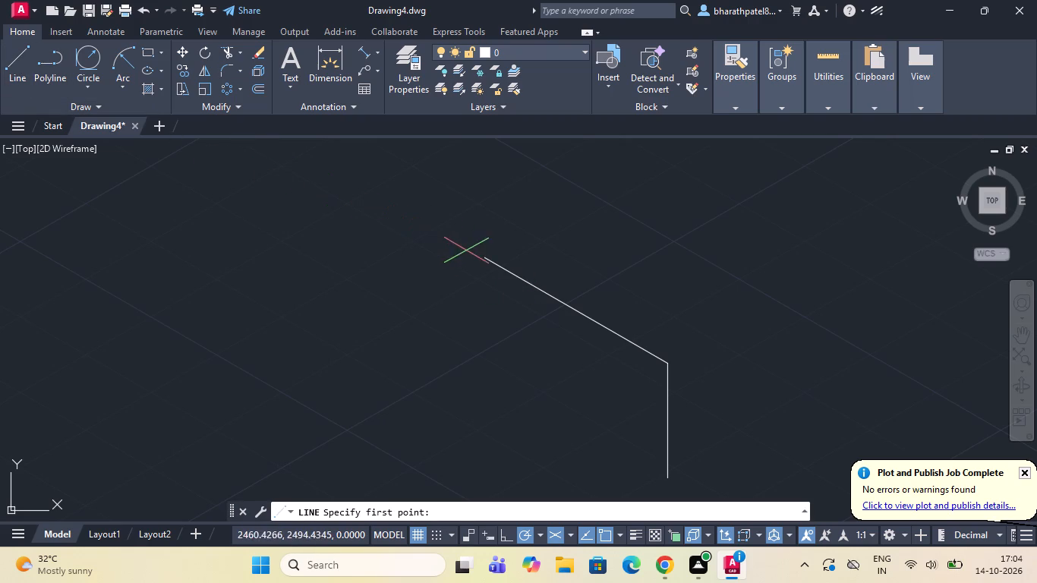
pyautogui.click(482, 257)
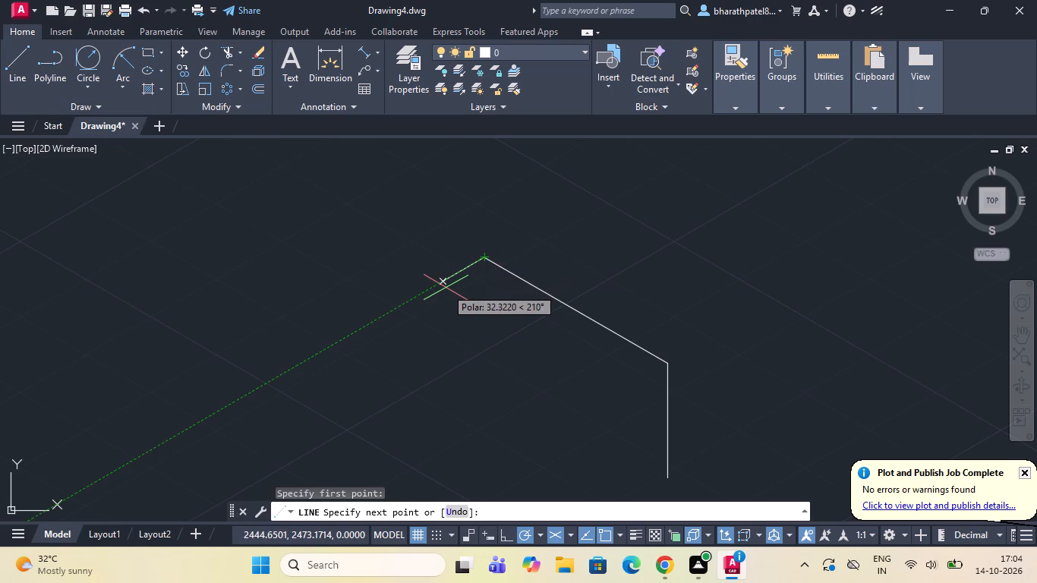
pyautogui.press('2')
pyautogui.press('0')
pyautogui.press('Return')
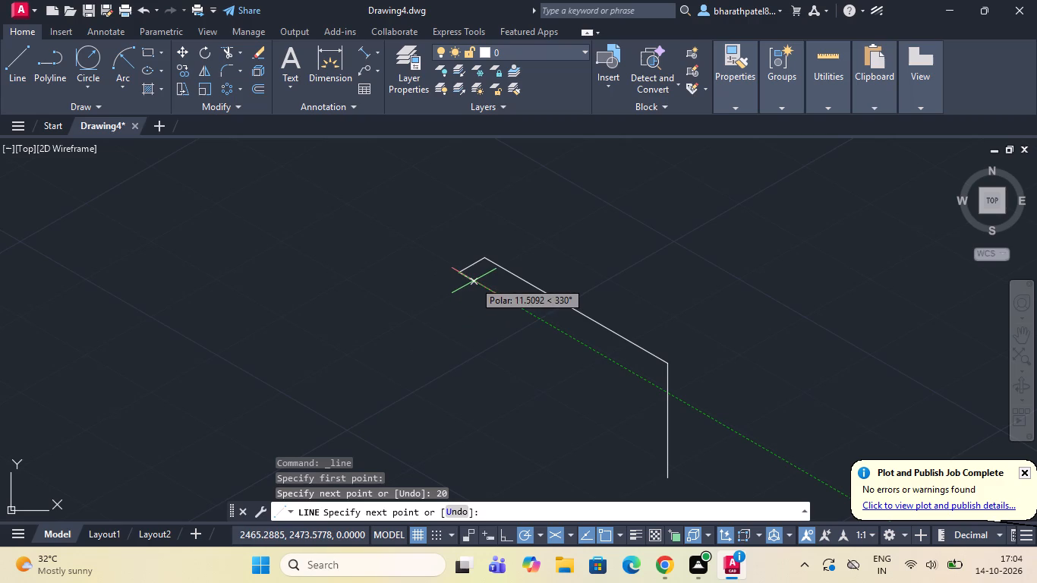
pyautogui.press('Escape')
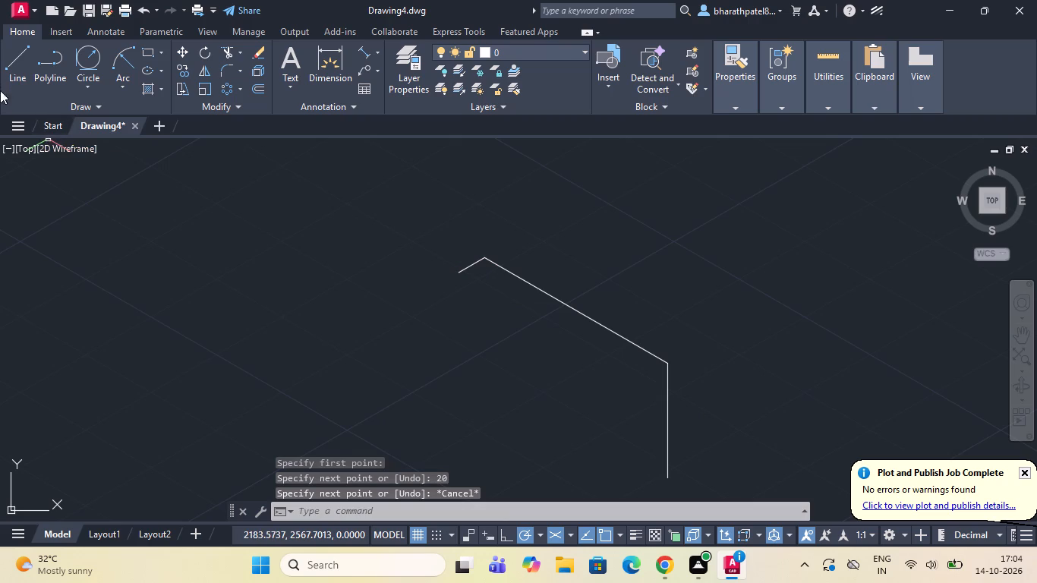
# Draw a 38-unit line from the lower end of the 140-unit line back along it in the 150° direction.
pyautogui.click(15, 62)
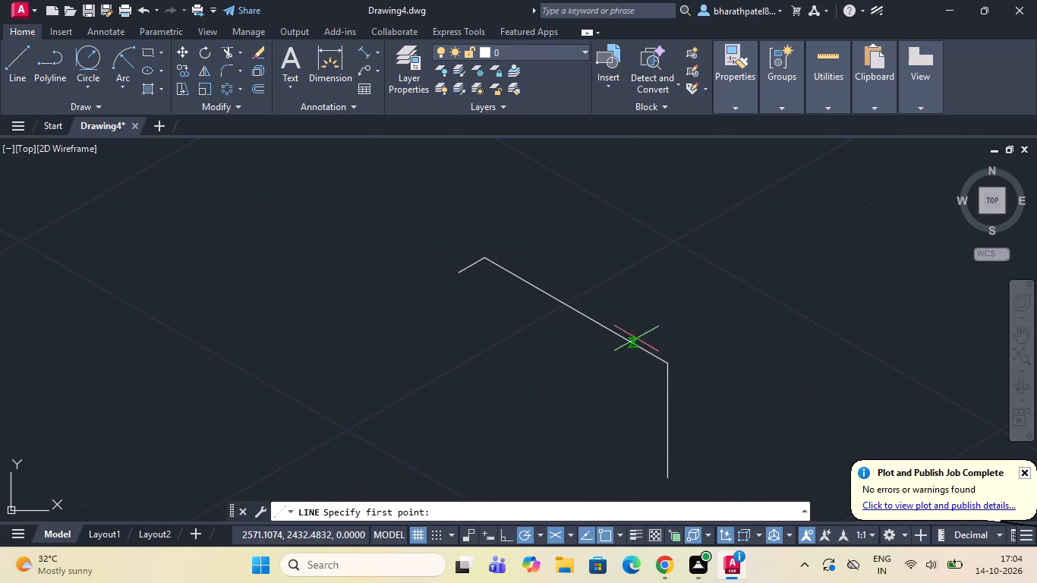
pyautogui.click(672, 364)
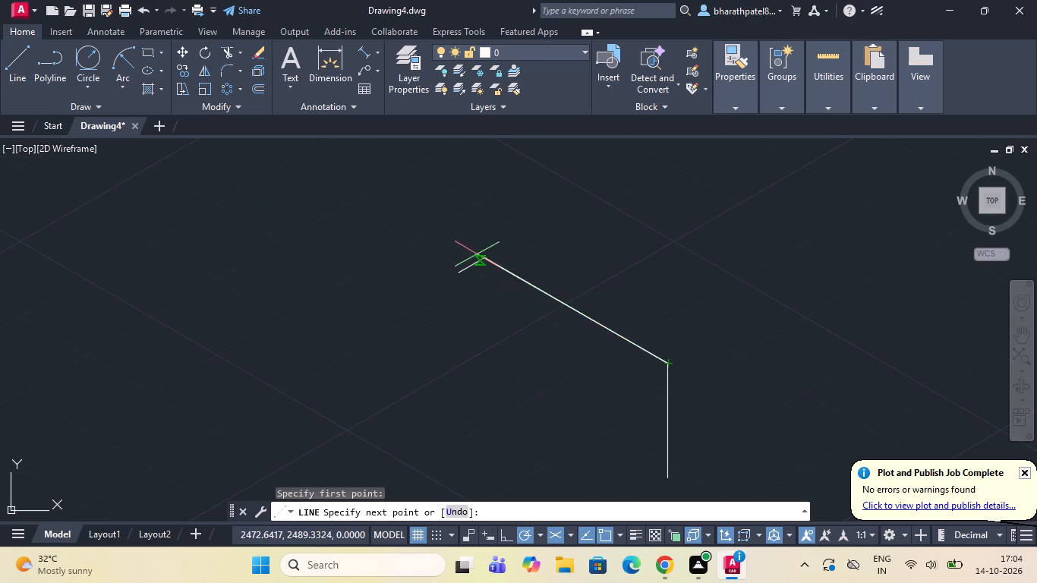
pyautogui.scroll(3, 470, 247)
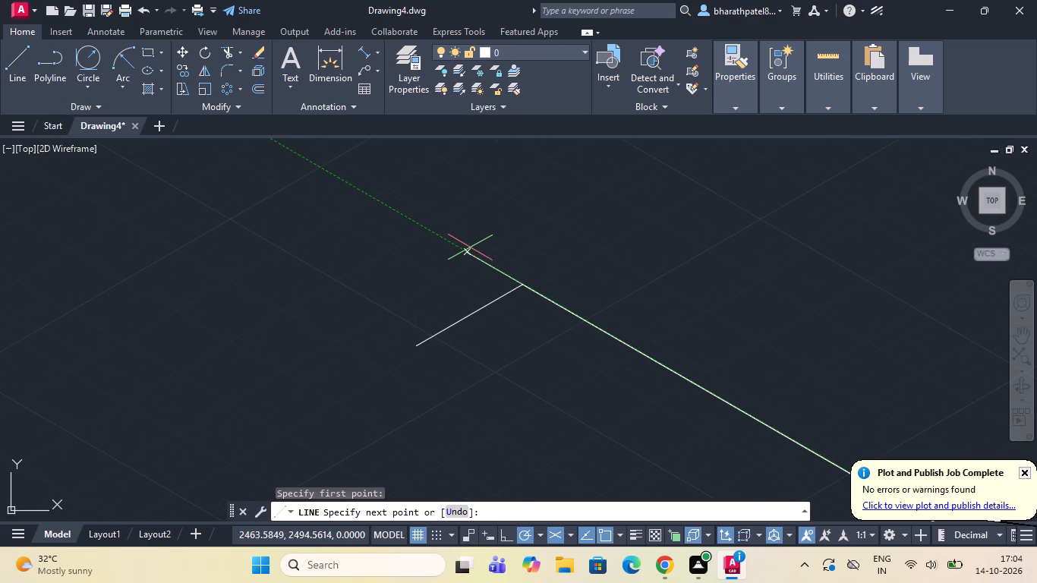
pyautogui.scroll(-2, 469, 247)
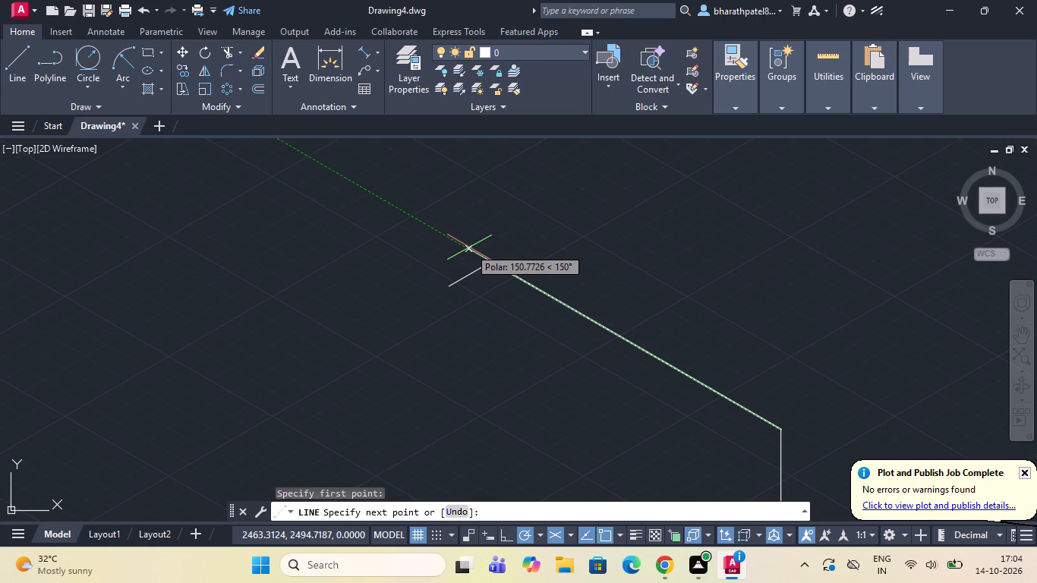
pyautogui.write('38')
pyautogui.press('Return')
# Continue with a 20-unit line along 210°, and close the strip with a line to the free end of the existing 20-unit edge.
pyautogui.scroll(-2, 525, 313)
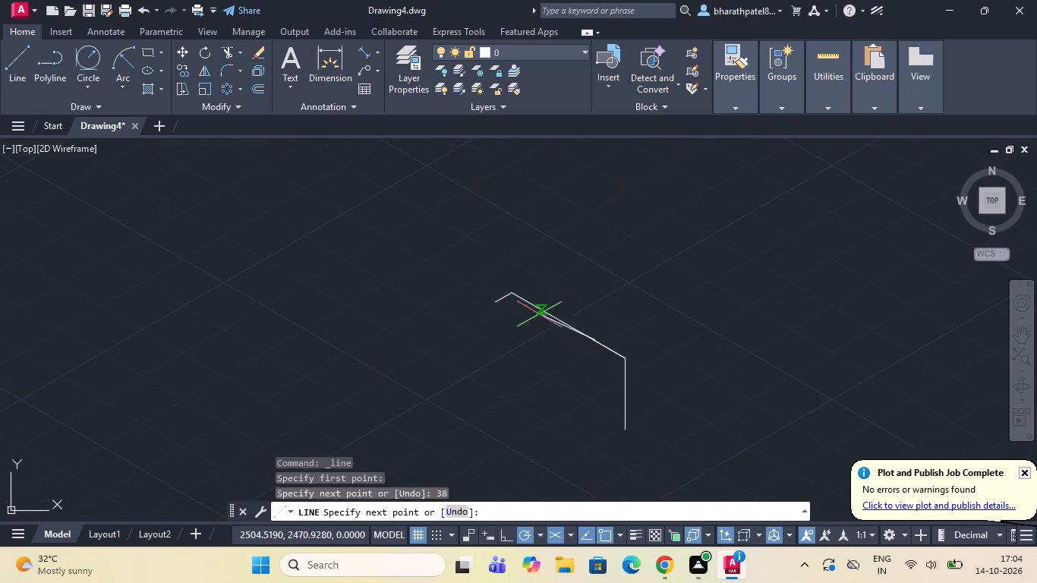
pyautogui.scroll(3, 546, 336)
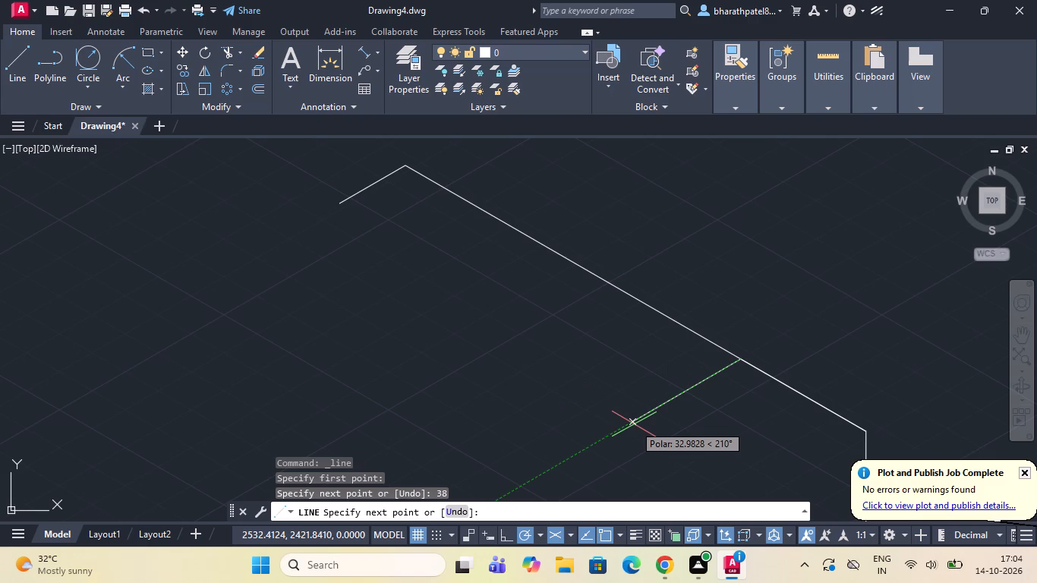
pyautogui.write('20')
pyautogui.press('Return')
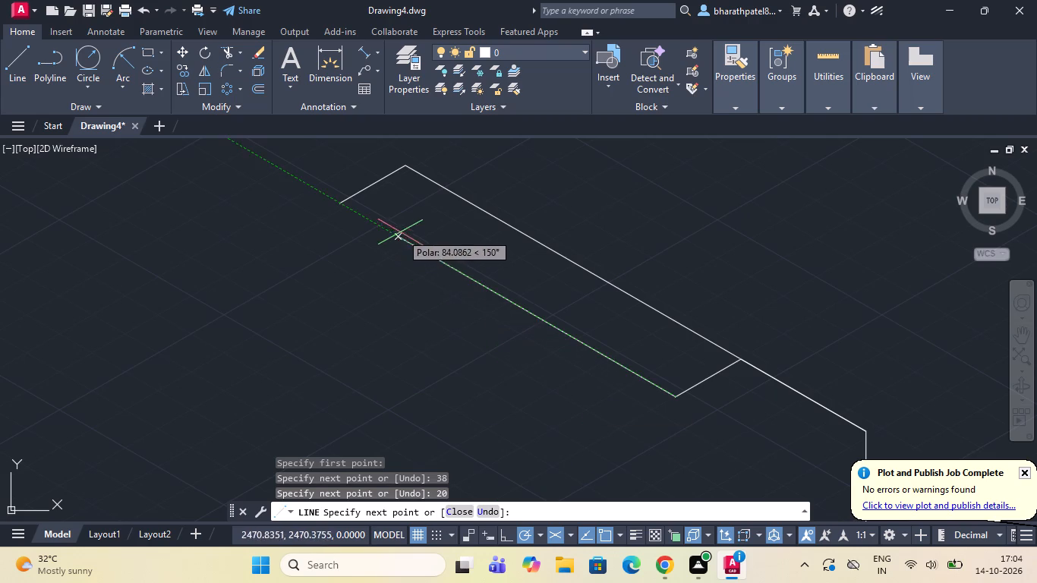
pyautogui.scroll(3, 345, 201)
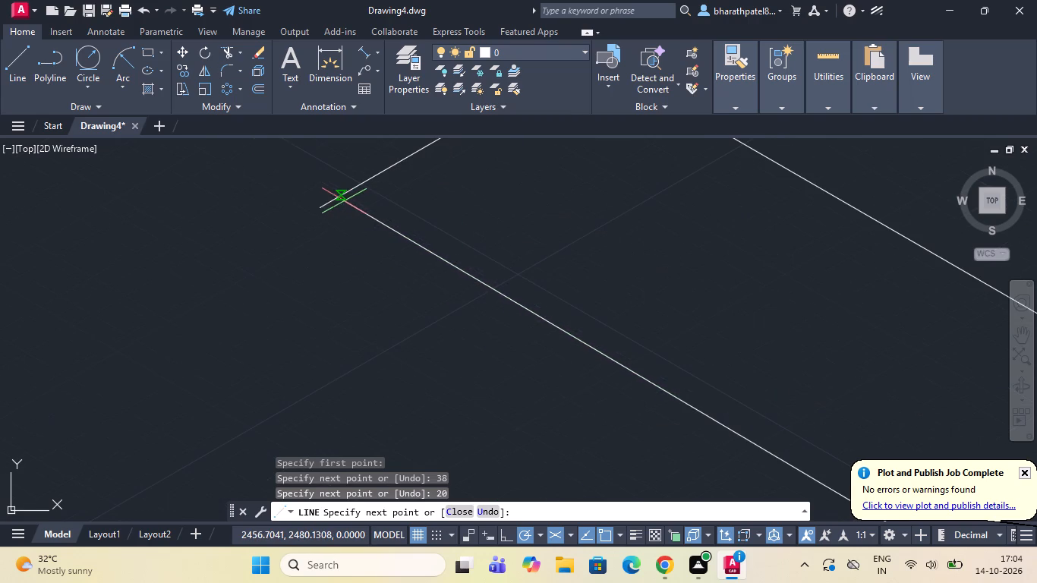
pyautogui.click(317, 205)
pyautogui.scroll(-4, 317, 205)
pyautogui.press('Escape')
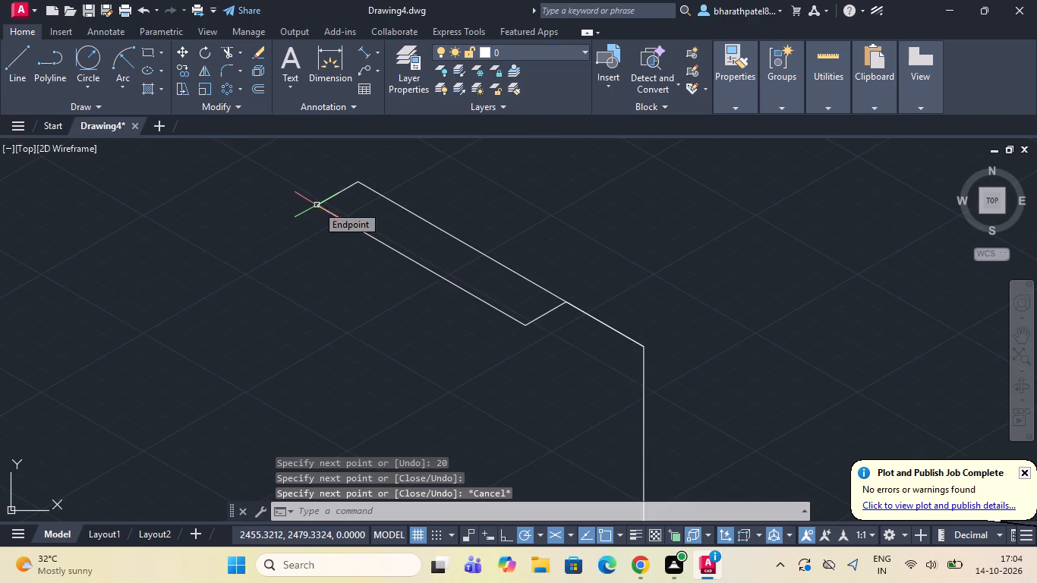
# From the top of the 76-unit vertical, draw a 14-unit line along 210° and a line about 43 units long along 150°, crossing the strip's end edge.
pyautogui.scroll(-3, 317, 205)
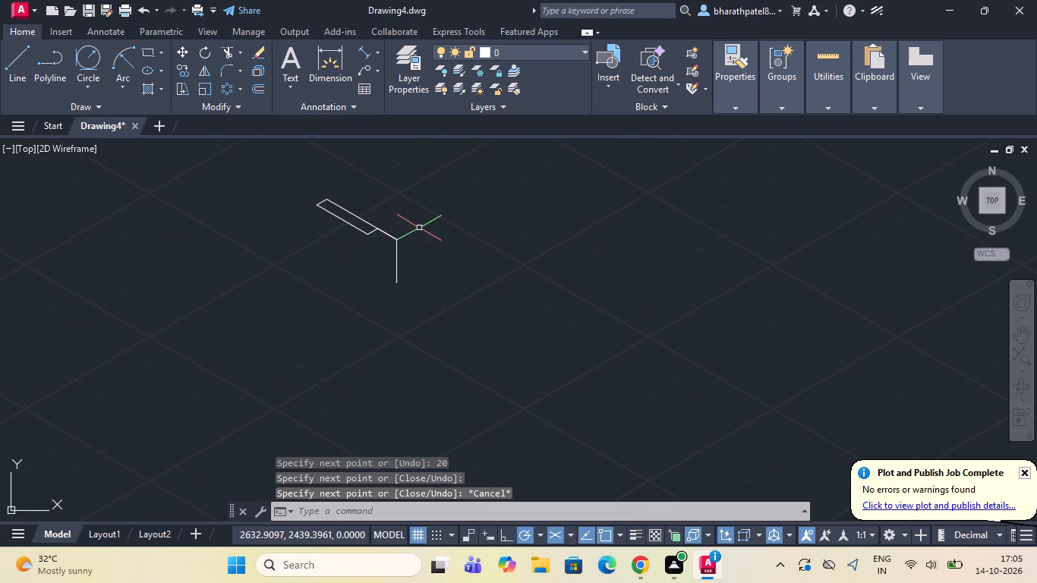
pyautogui.scroll(2, 318, 192)
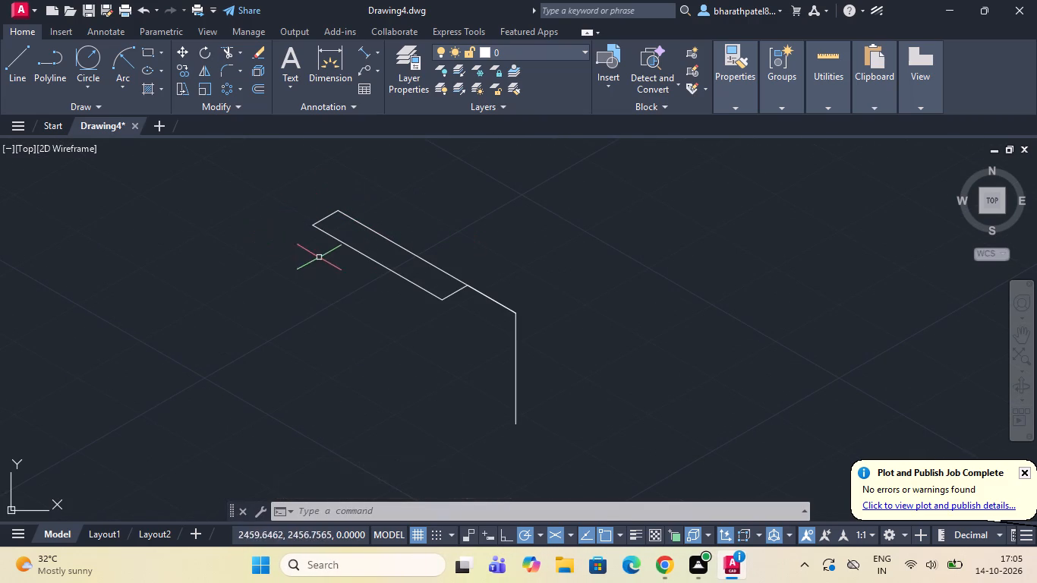
pyautogui.click(8, 68)
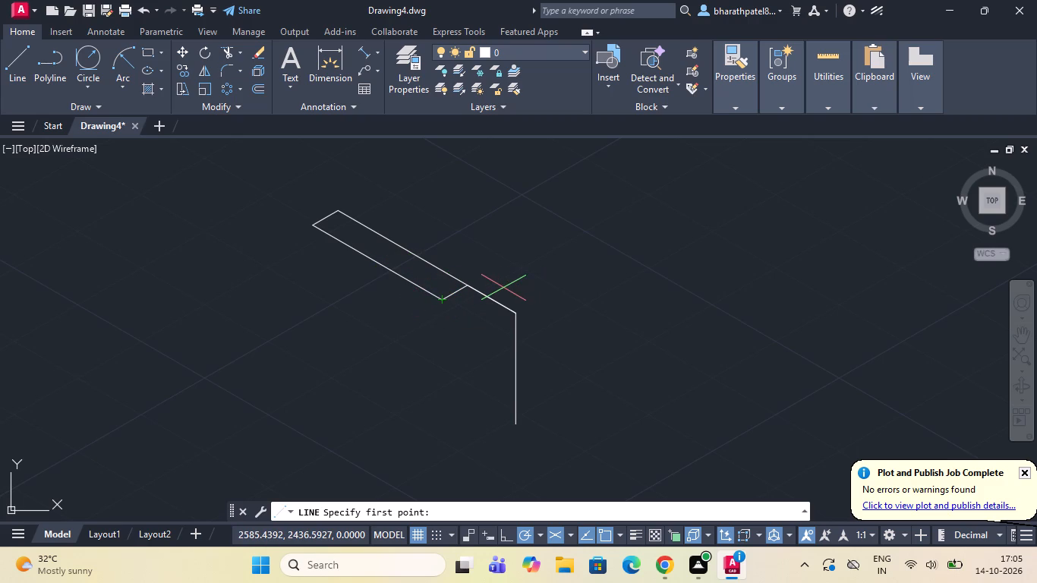
pyautogui.click(516, 310)
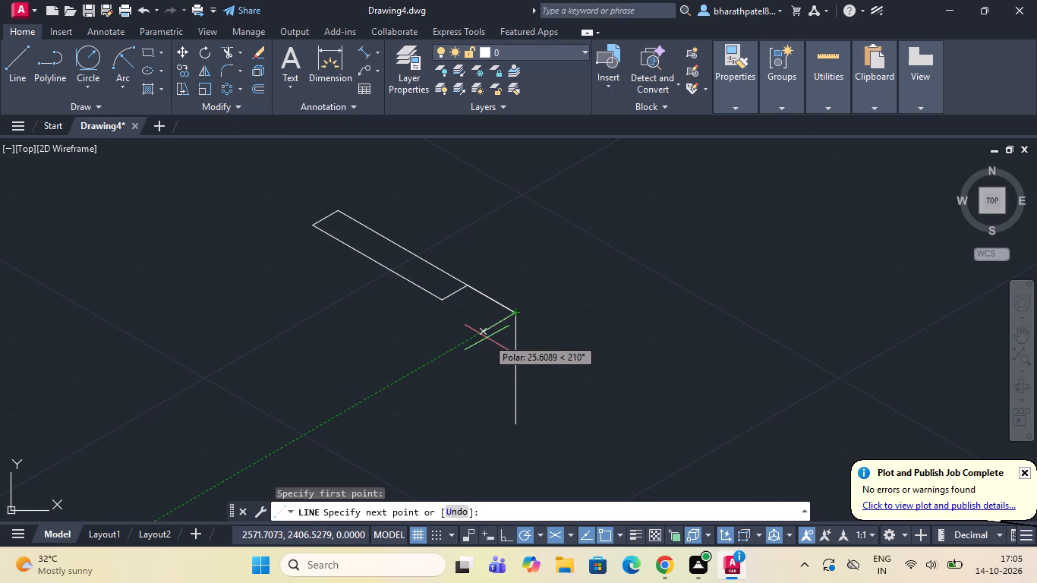
pyautogui.write('14')
pyautogui.press('Return')
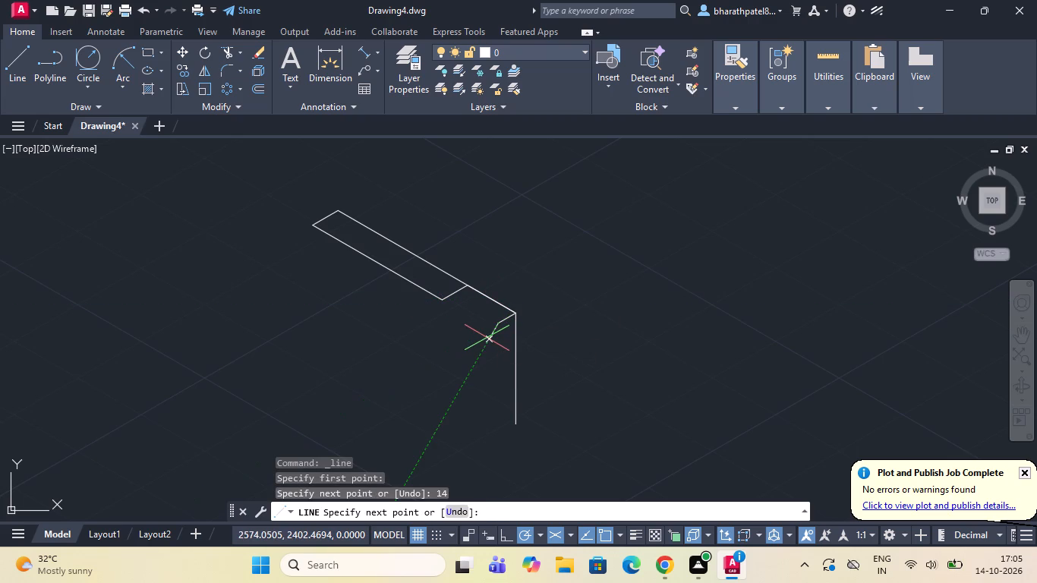
pyautogui.scroll(2, 461, 295)
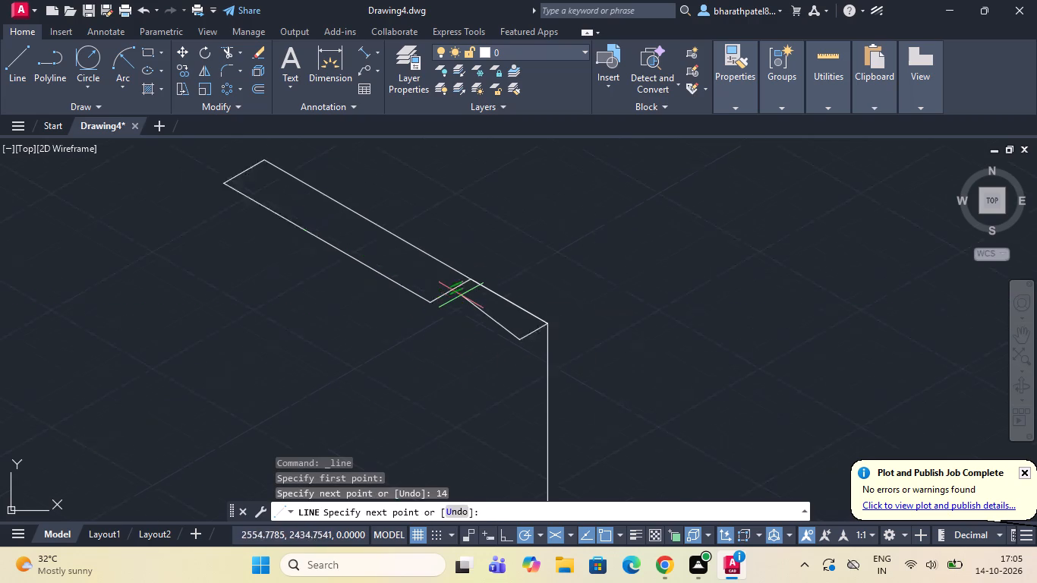
pyautogui.scroll(1, 461, 295)
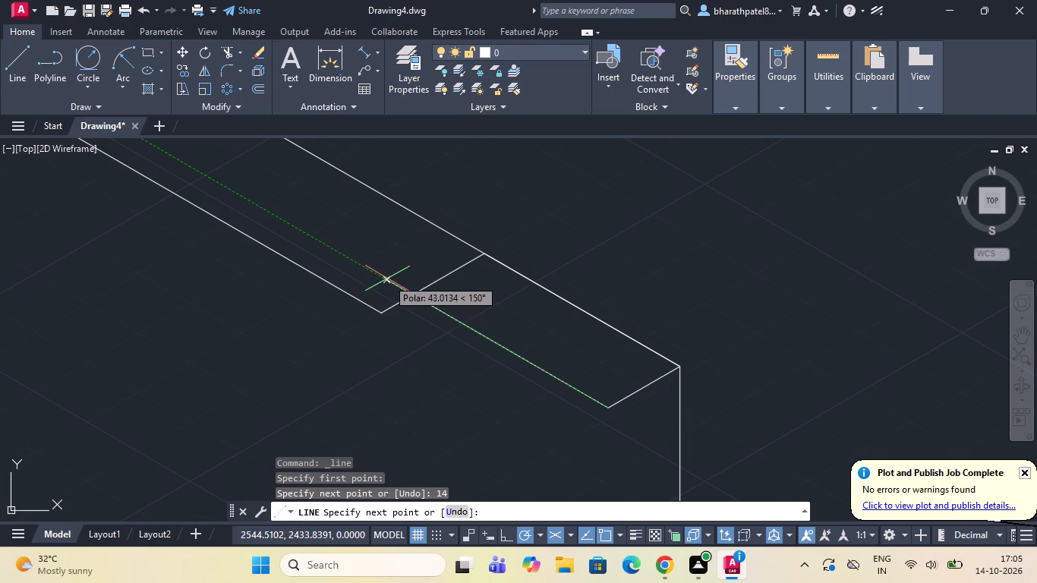
pyautogui.click(387, 279)
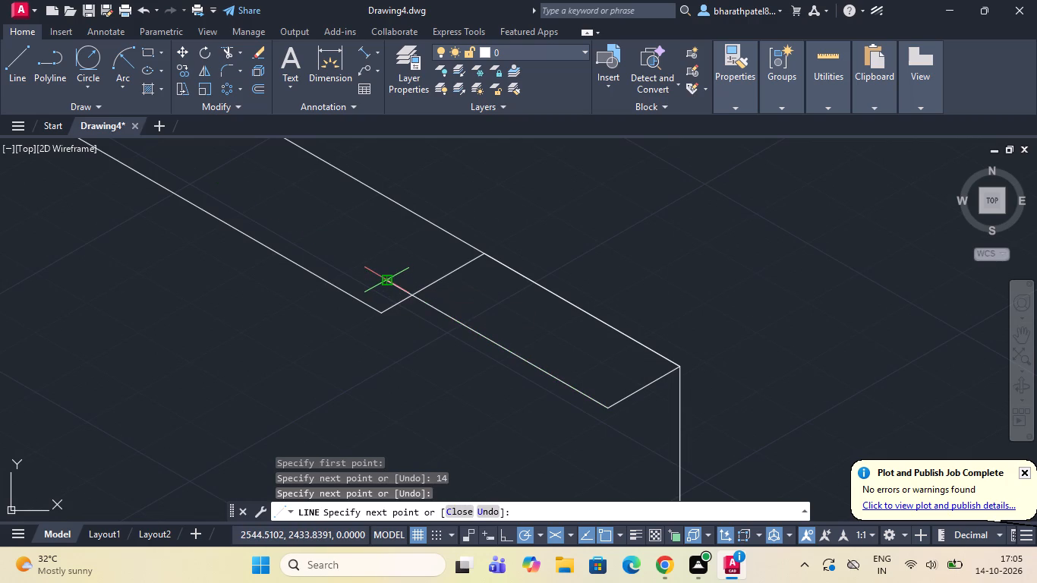
pyautogui.press('Escape')
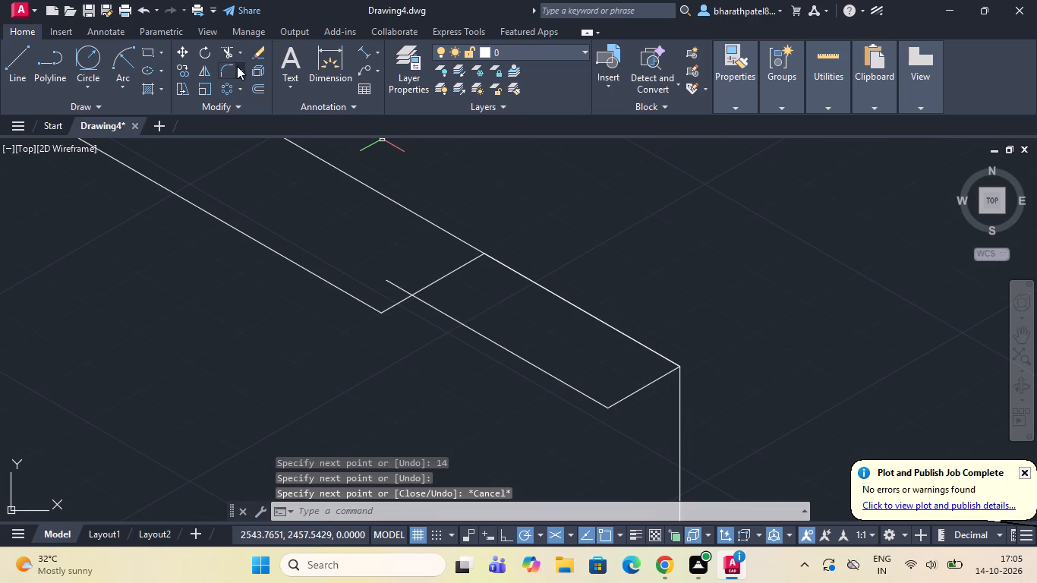
# Trim the part of the 150° line that overshoots the strip's 20-unit end edge.
pyautogui.click(232, 58)
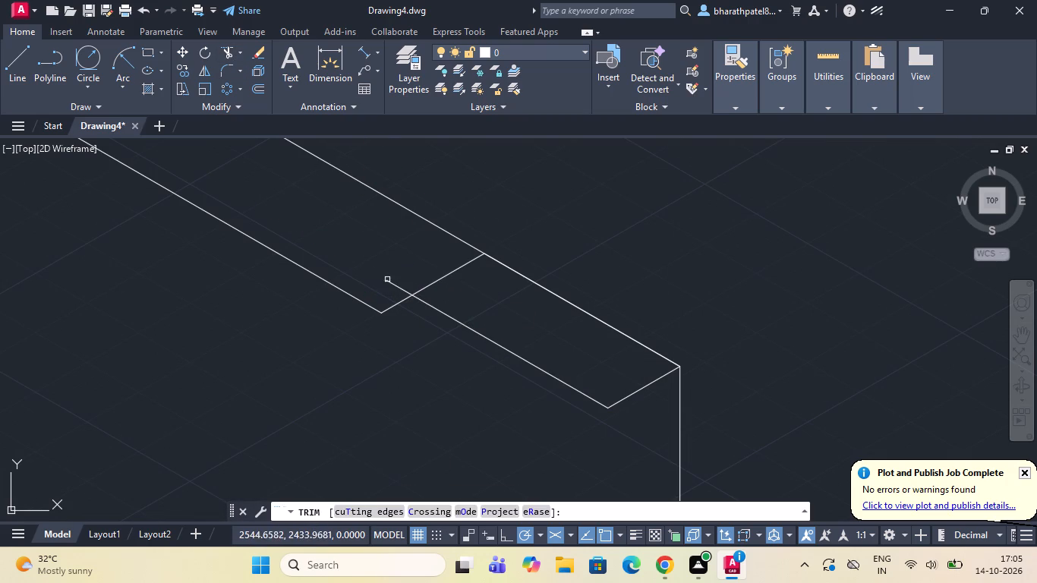
pyautogui.click(391, 285)
pyautogui.scroll(-2, 389, 280)
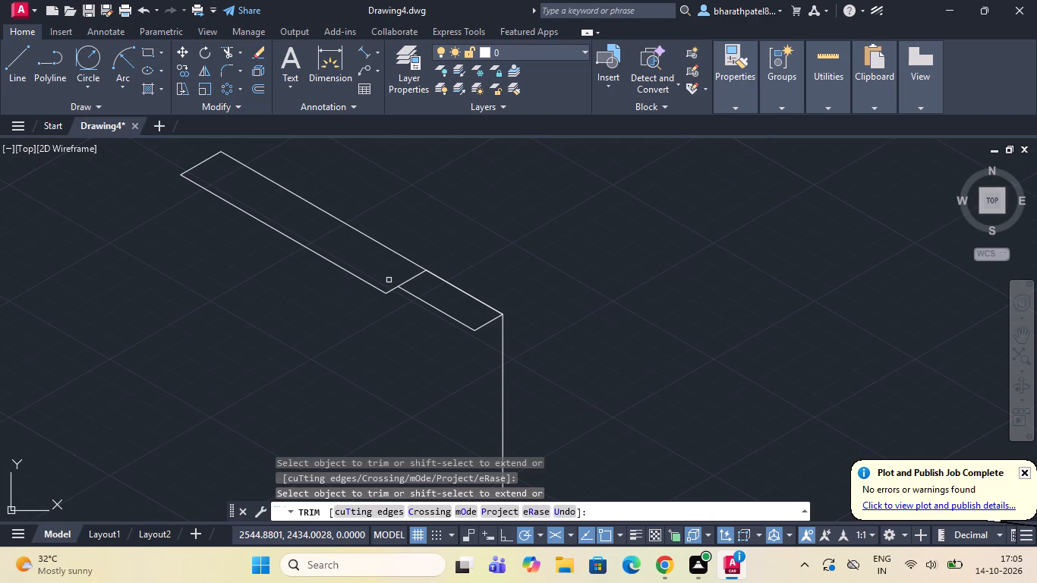
# Draw a 36-unit line along 210° from the lower end of the 76-unit vertical line.
pyautogui.click(21, 61)
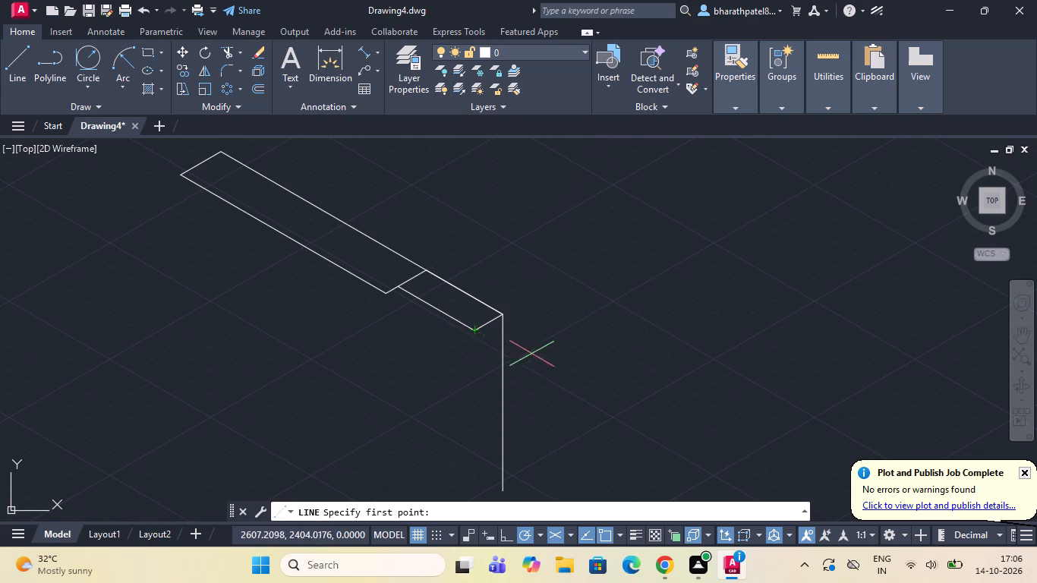
pyautogui.scroll(-2, 489, 351)
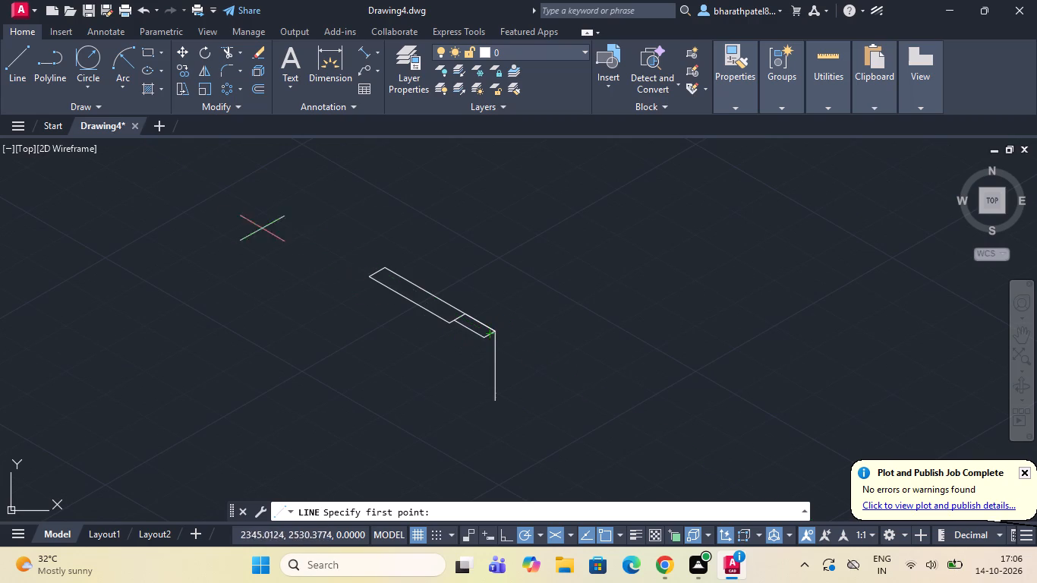
pyautogui.click(18, 67)
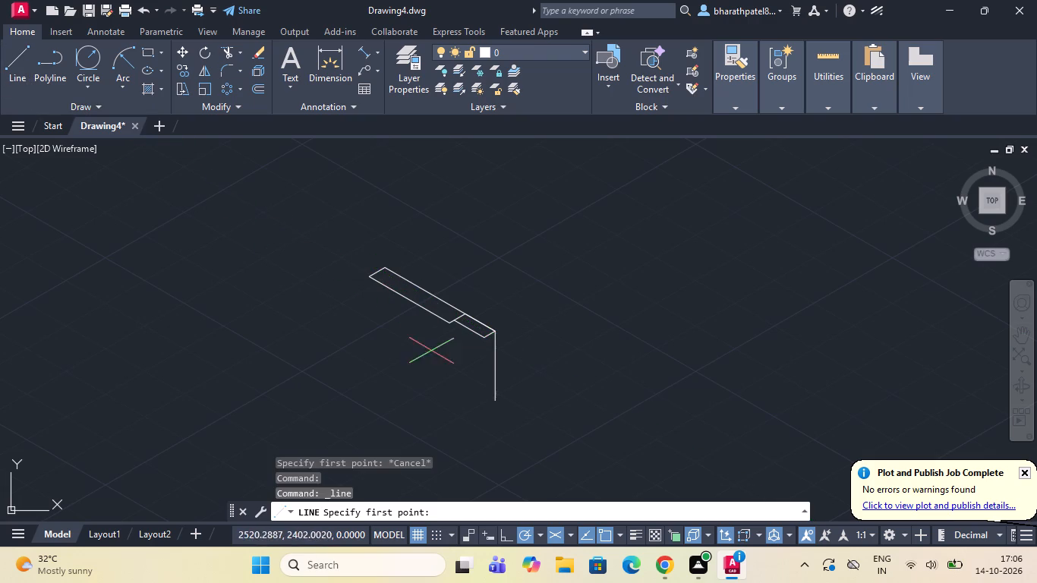
pyautogui.scroll(3, 465, 403)
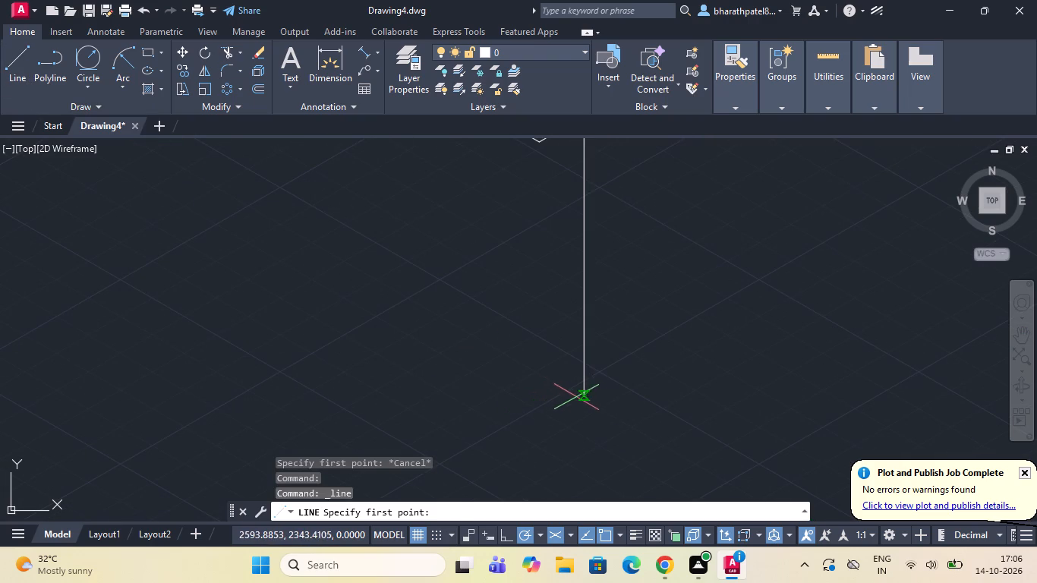
pyautogui.click(584, 398)
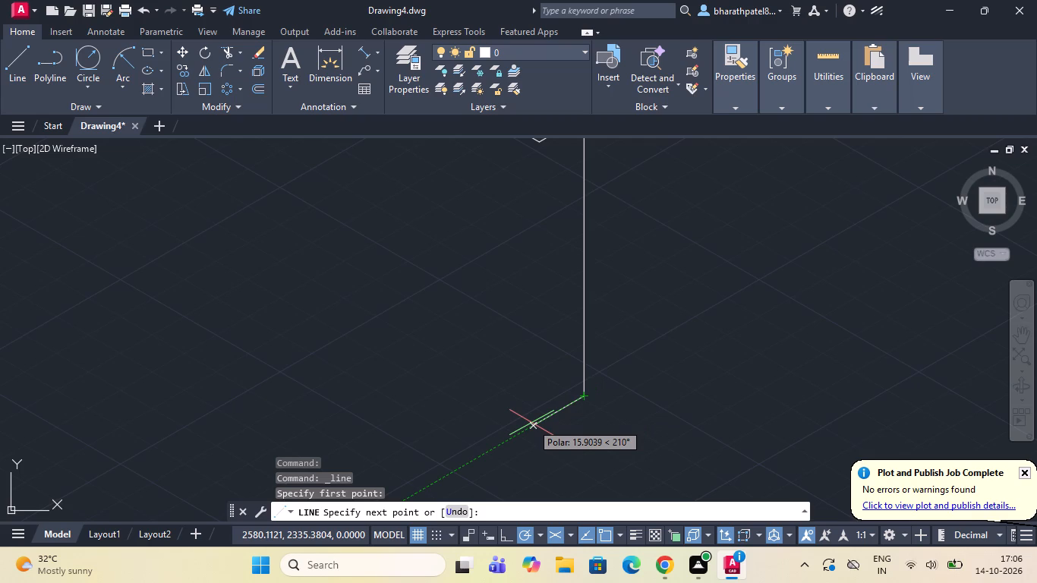
pyautogui.scroll(-2, 517, 418)
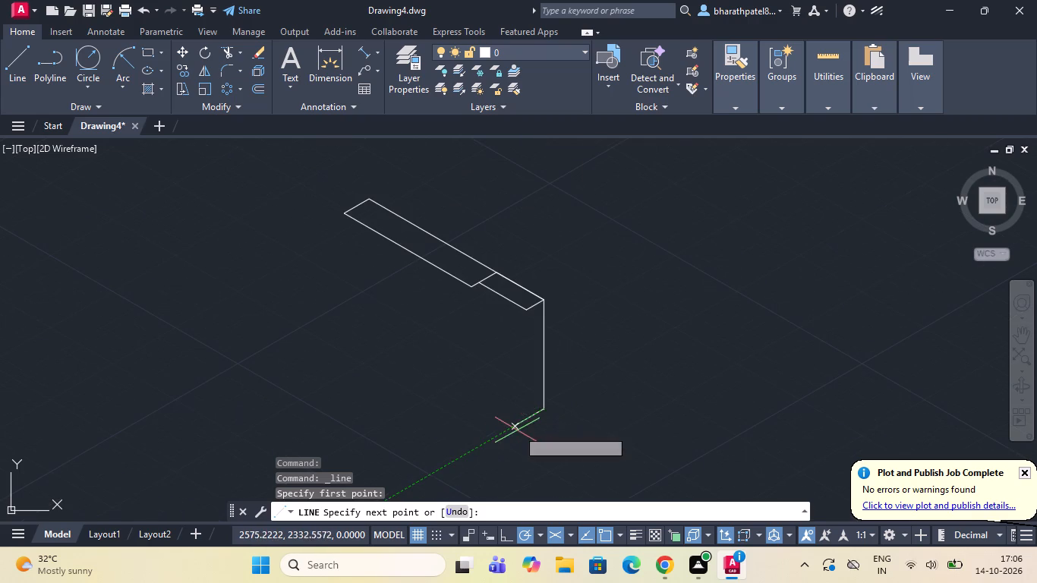
pyautogui.scroll(5, 516, 430)
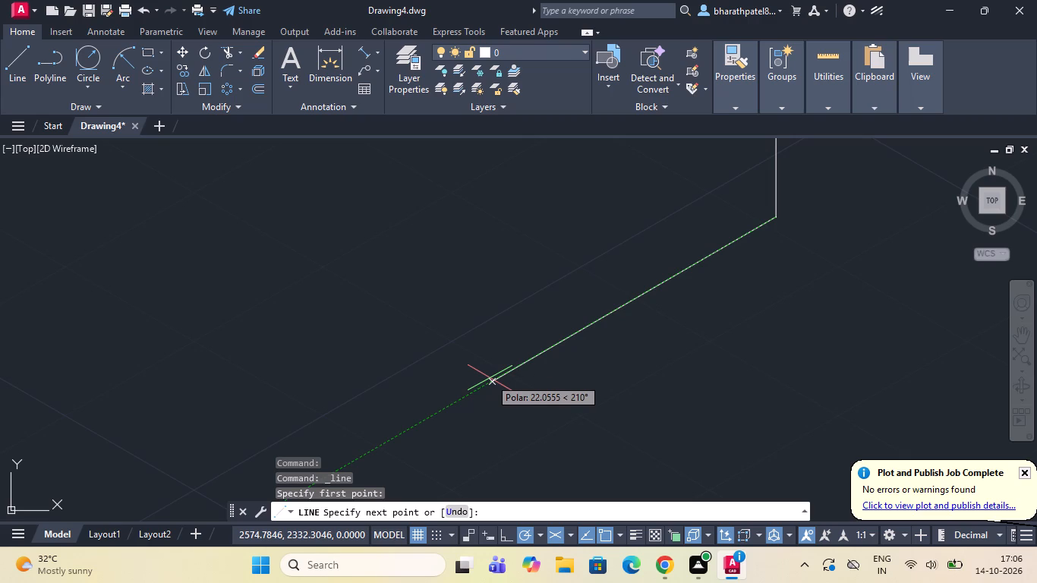
pyautogui.write('36')
pyautogui.press('Return')
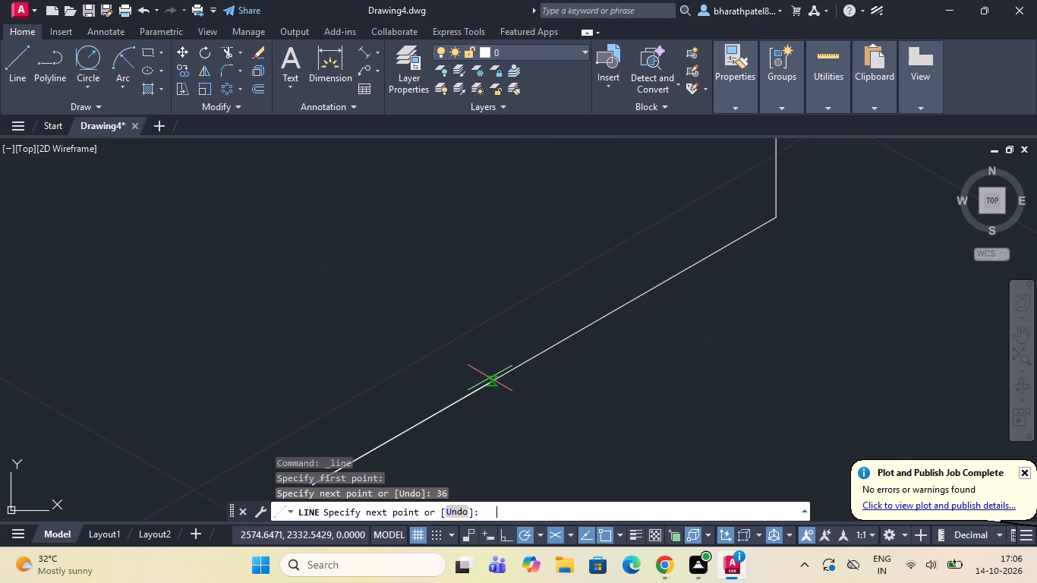
# Continue the bottom outline with a 140-unit line along 150° and a 64-unit line straight up.
pyautogui.scroll(-4, 490, 378)
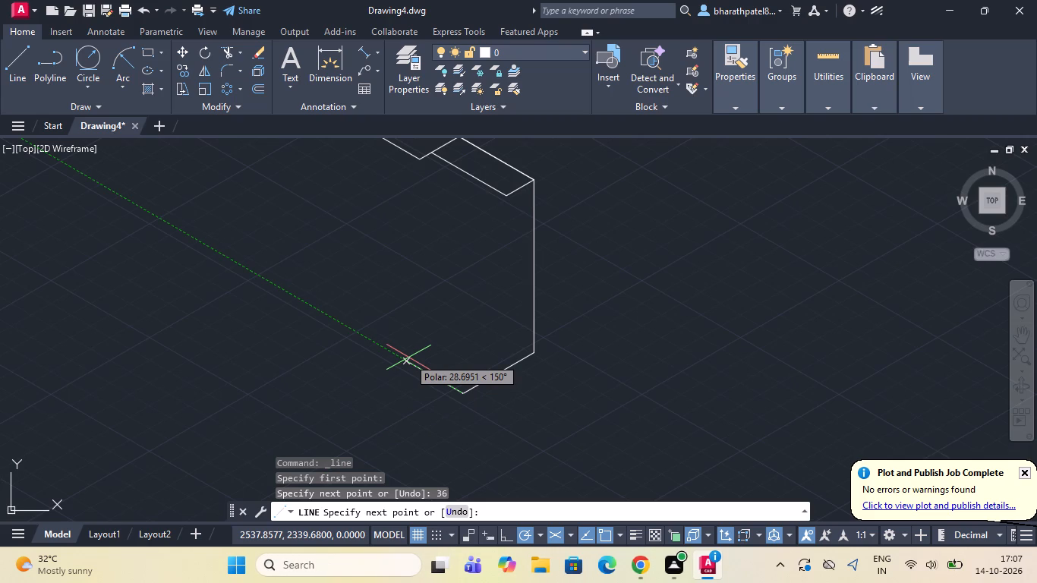
pyautogui.press('1')
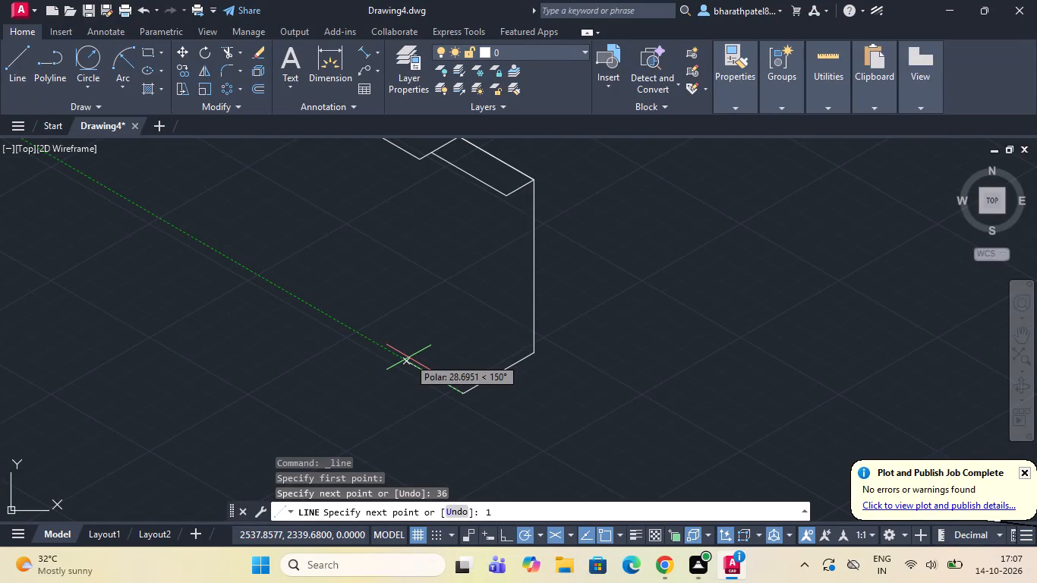
pyautogui.write('40')
pyautogui.press('Return')
pyautogui.scroll(-3, 408, 358)
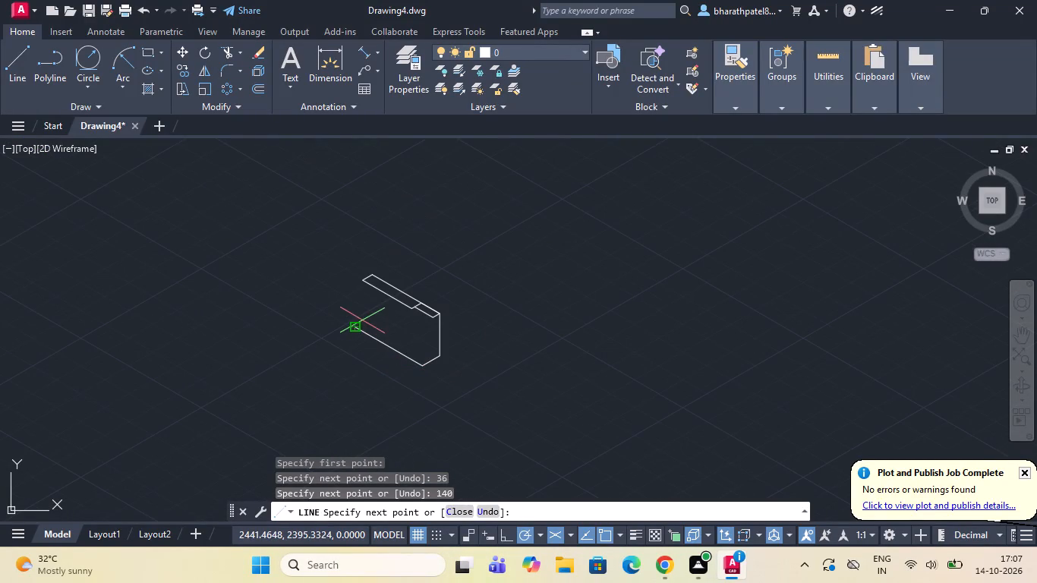
pyautogui.scroll(3, 362, 320)
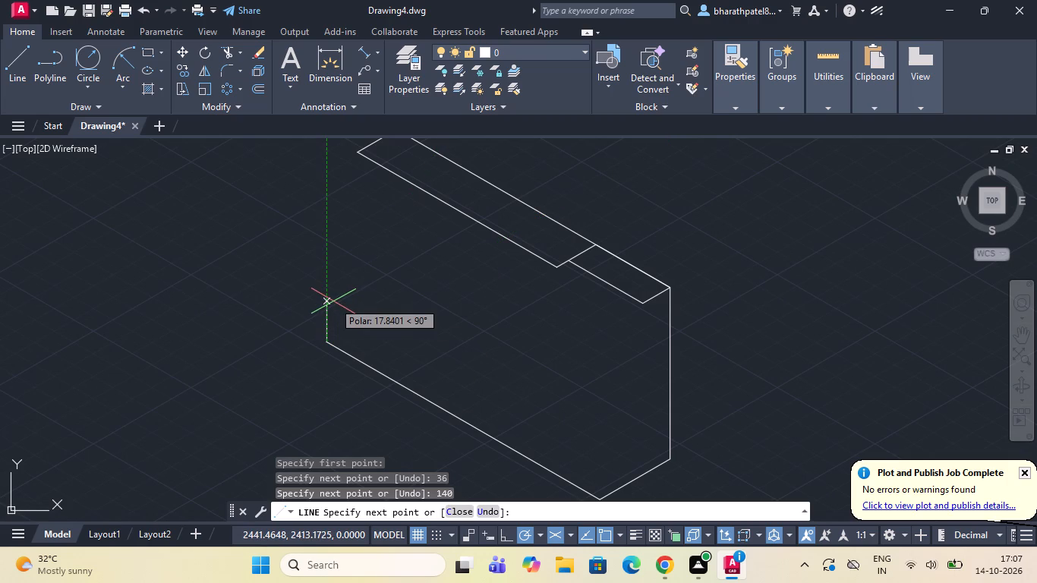
pyautogui.write('64')
pyautogui.press('Return')
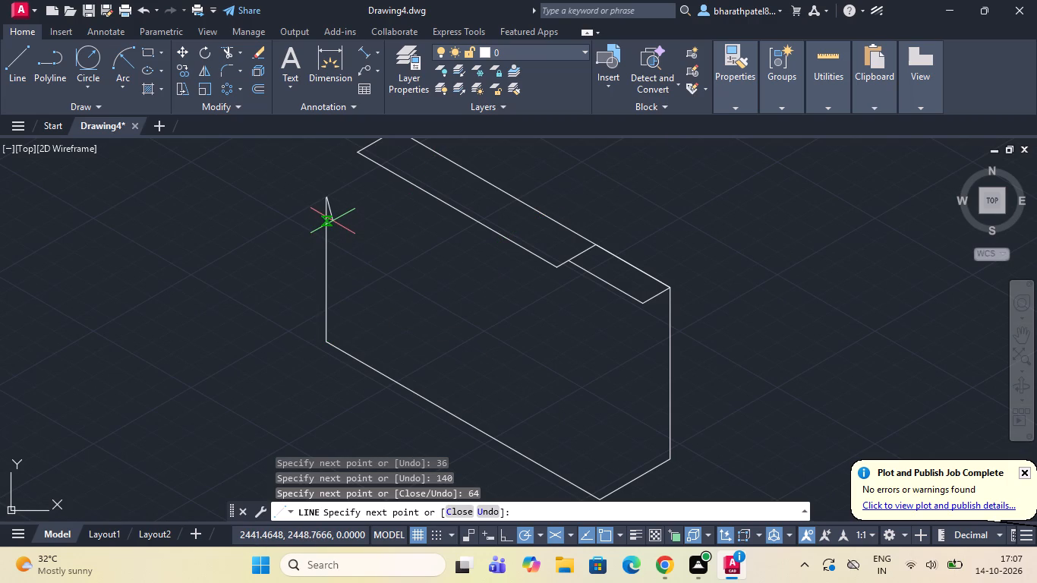
# Continue the outline from the top of the 64-unit vertical with a 36-unit line along 330°.
pyautogui.scroll(2, 337, 196)
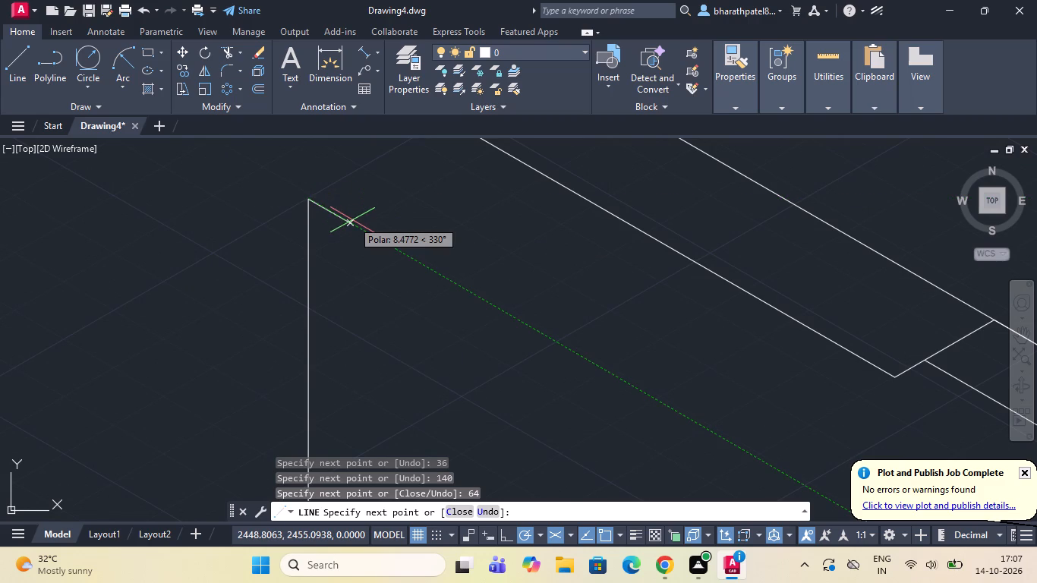
pyautogui.write('36')
pyautogui.press('Return')
pyautogui.scroll(-2, 352, 220)
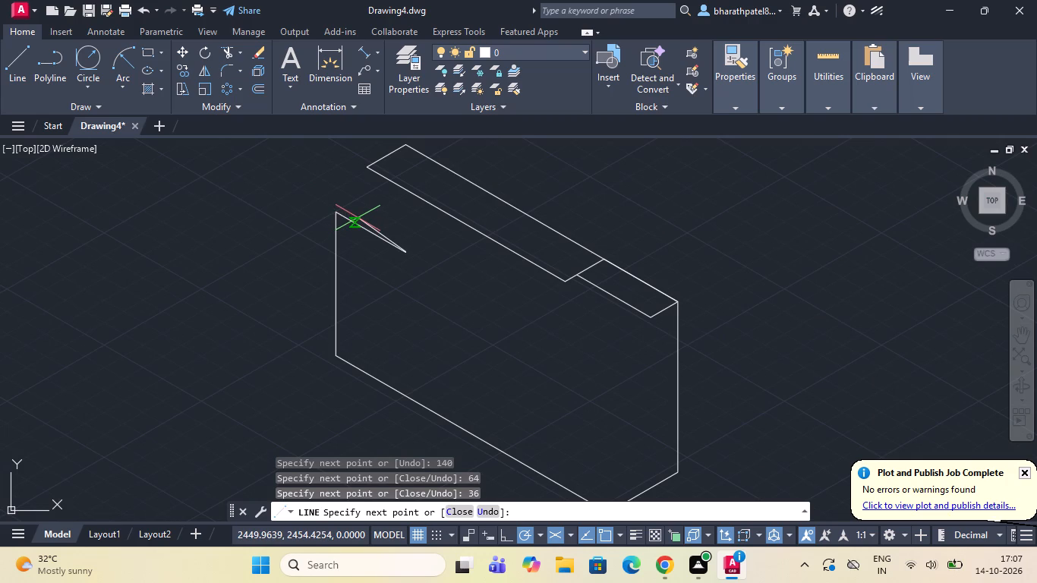
pyautogui.scroll(-1, 372, 272)
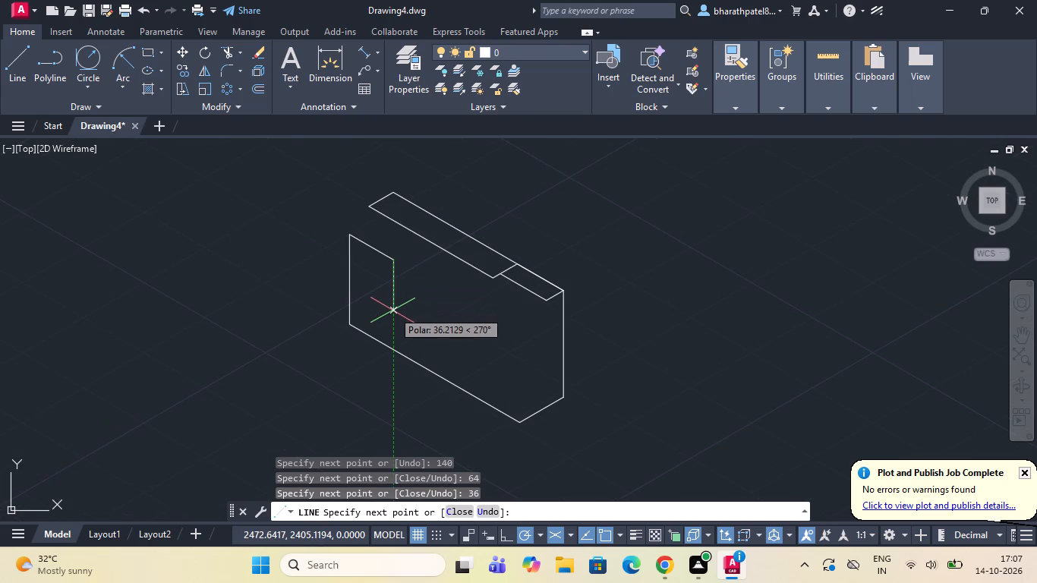
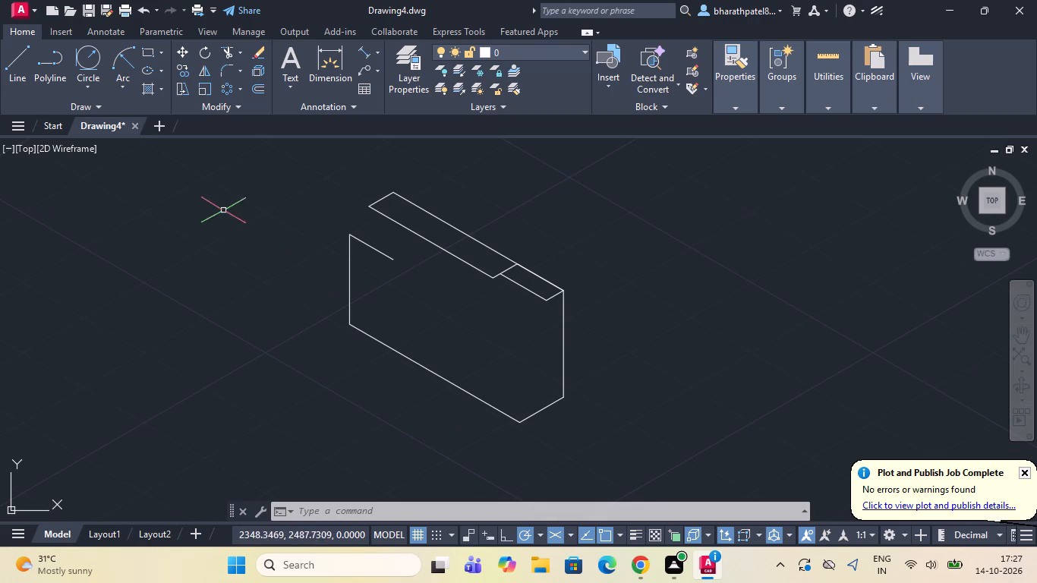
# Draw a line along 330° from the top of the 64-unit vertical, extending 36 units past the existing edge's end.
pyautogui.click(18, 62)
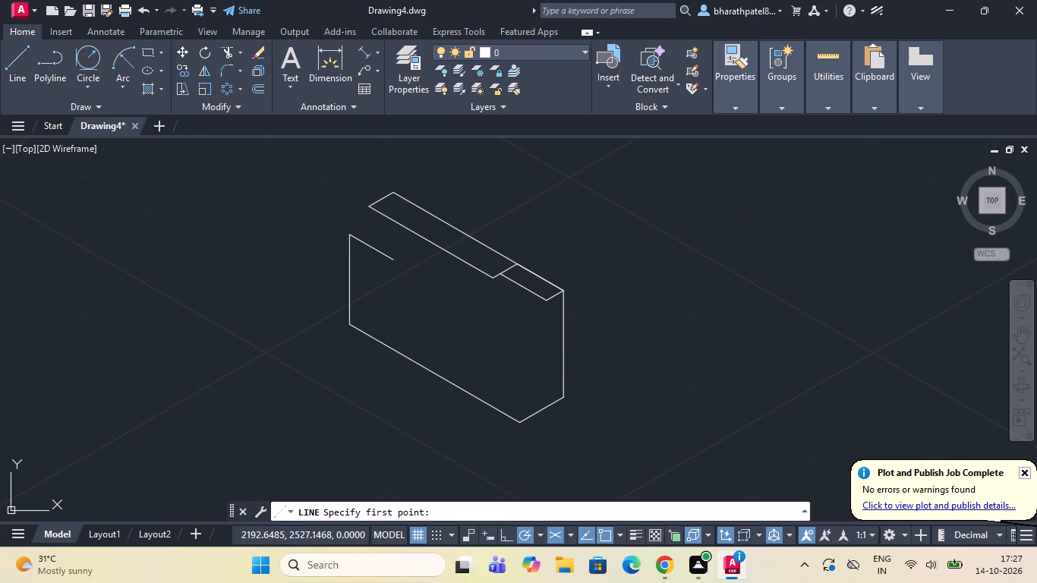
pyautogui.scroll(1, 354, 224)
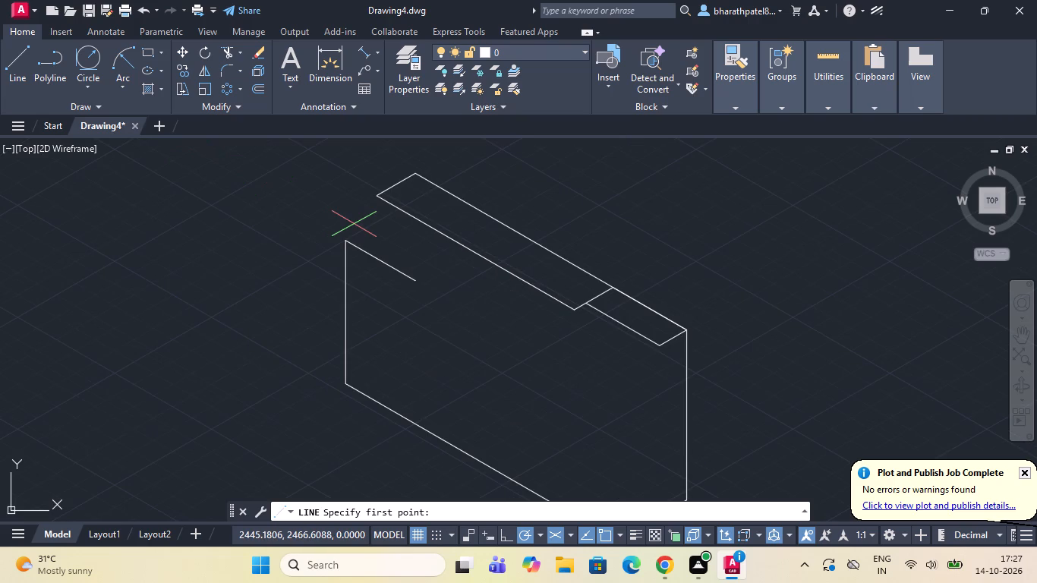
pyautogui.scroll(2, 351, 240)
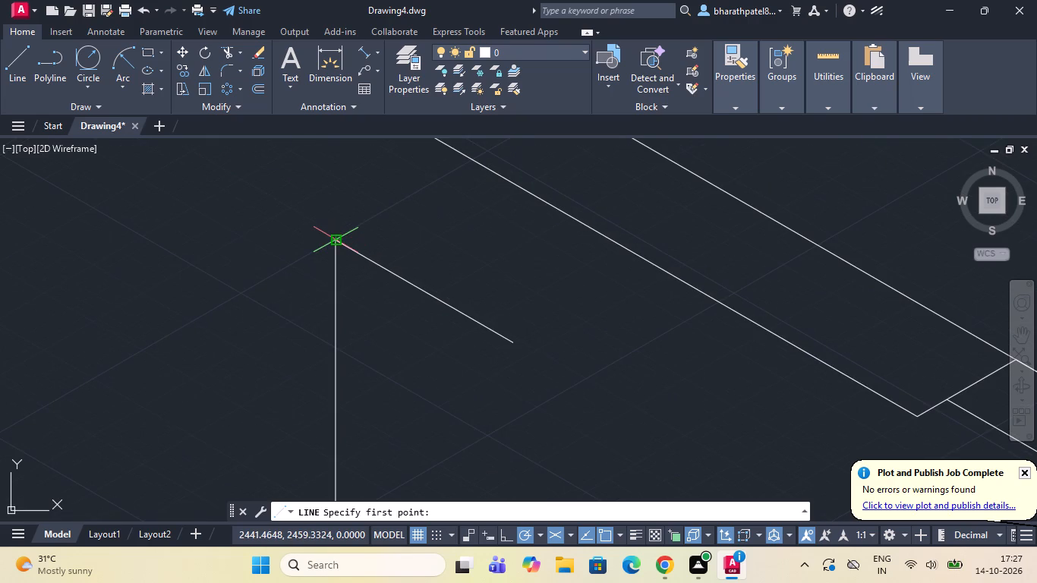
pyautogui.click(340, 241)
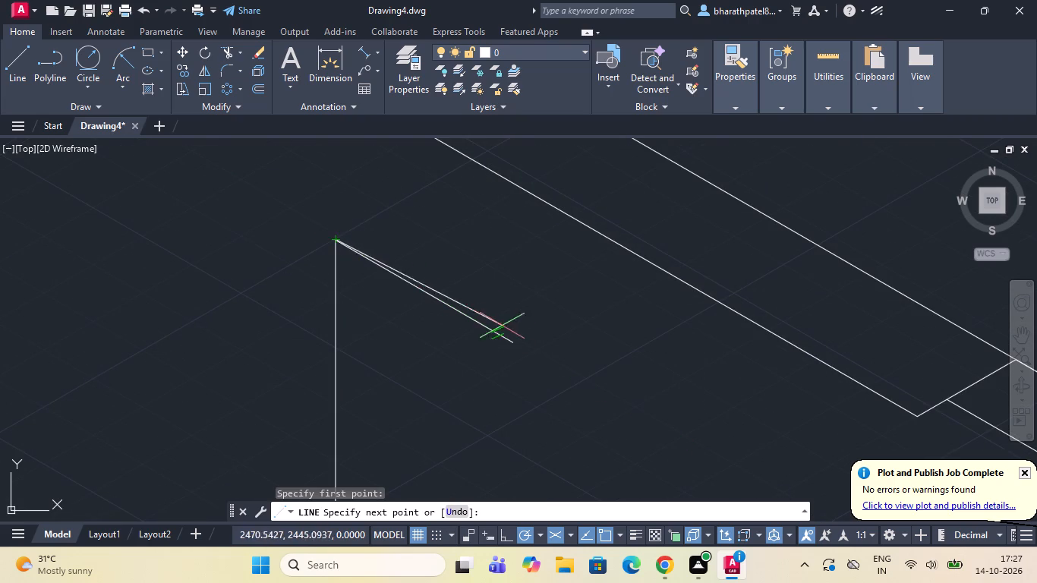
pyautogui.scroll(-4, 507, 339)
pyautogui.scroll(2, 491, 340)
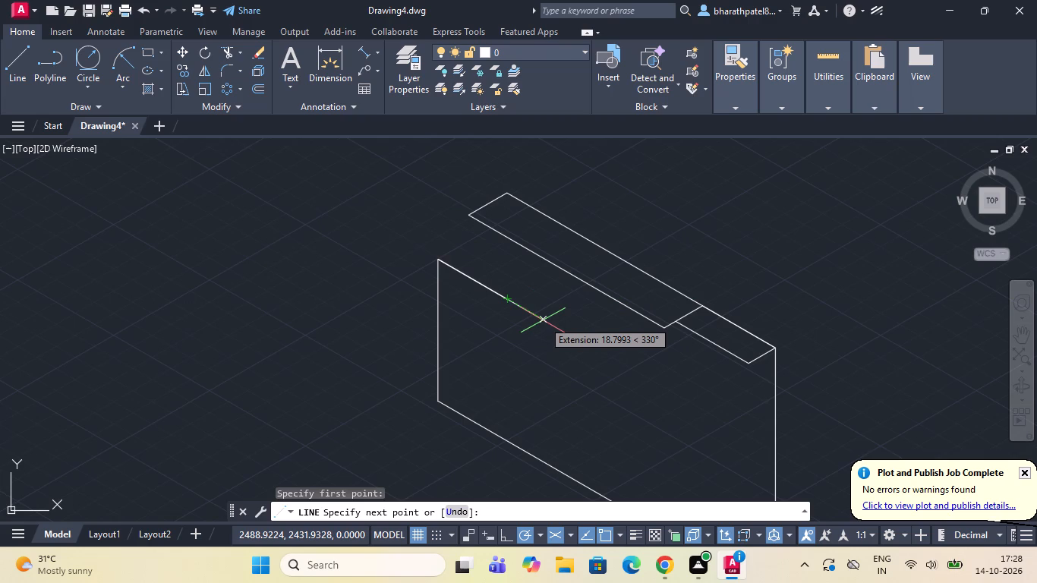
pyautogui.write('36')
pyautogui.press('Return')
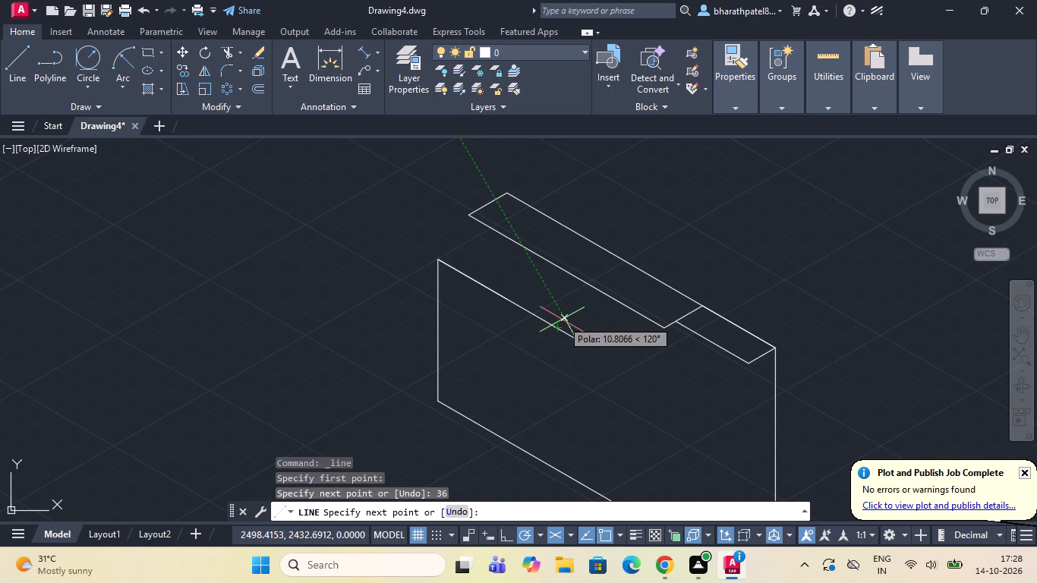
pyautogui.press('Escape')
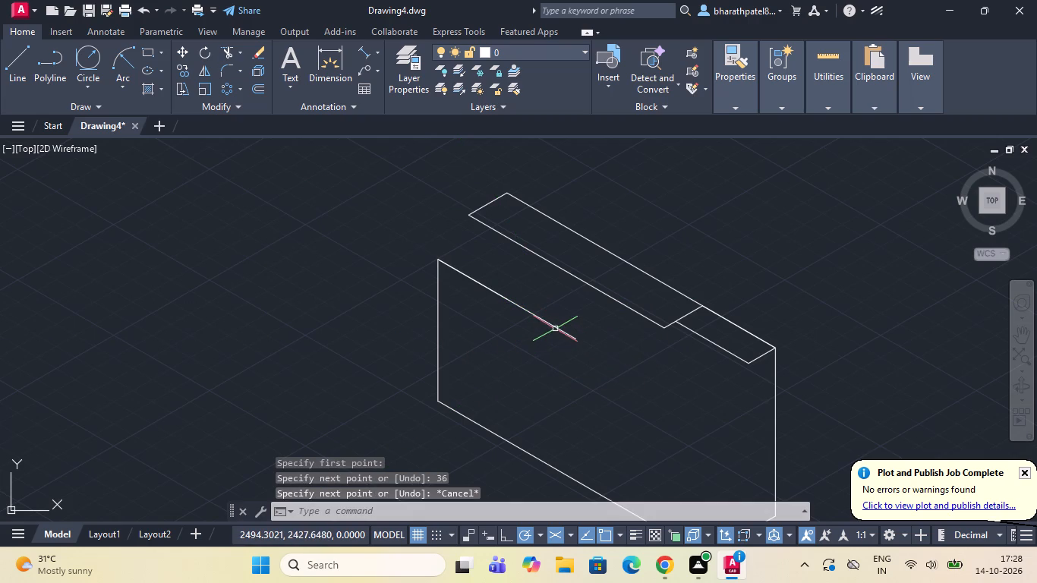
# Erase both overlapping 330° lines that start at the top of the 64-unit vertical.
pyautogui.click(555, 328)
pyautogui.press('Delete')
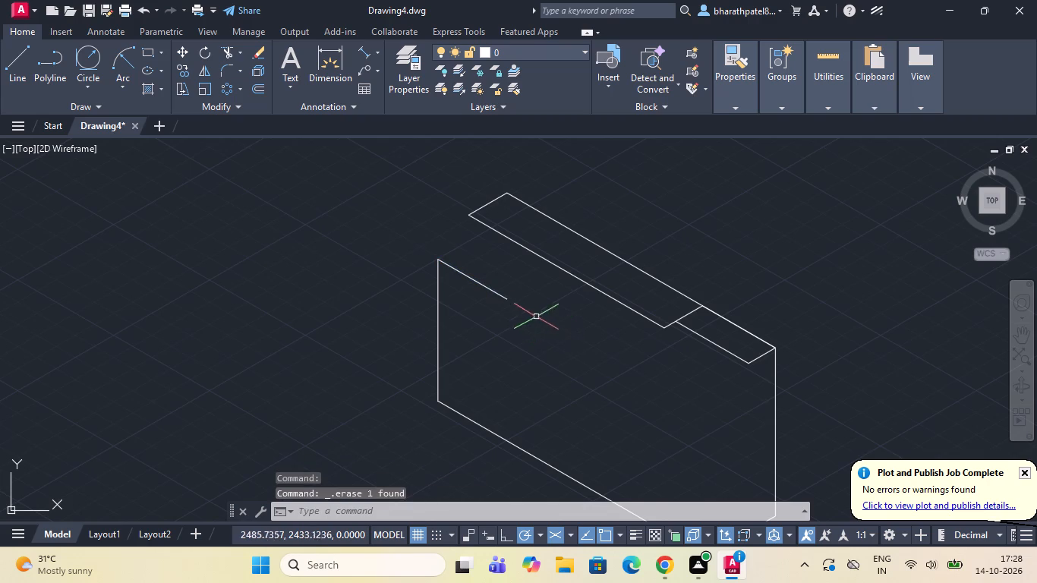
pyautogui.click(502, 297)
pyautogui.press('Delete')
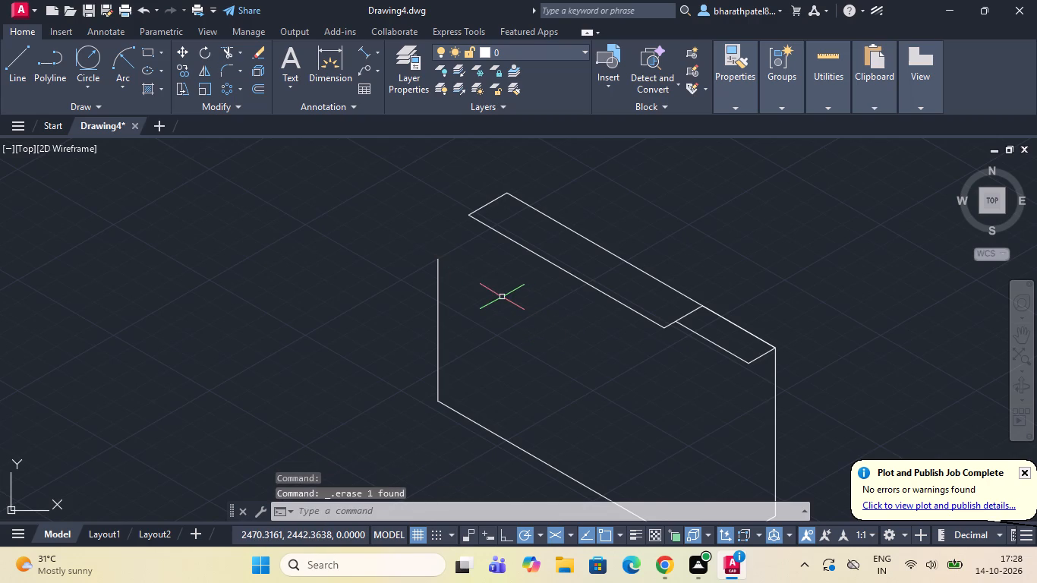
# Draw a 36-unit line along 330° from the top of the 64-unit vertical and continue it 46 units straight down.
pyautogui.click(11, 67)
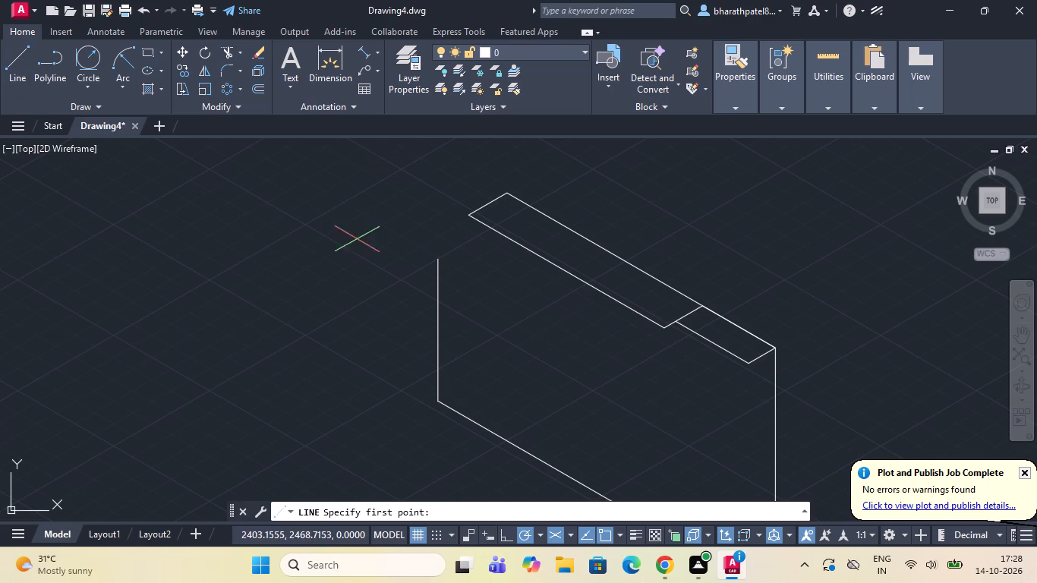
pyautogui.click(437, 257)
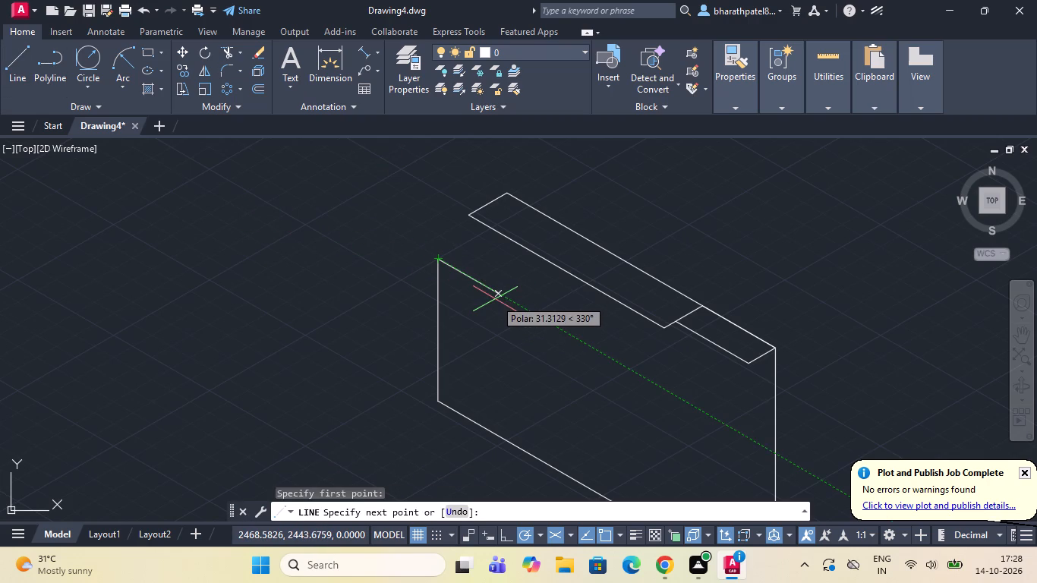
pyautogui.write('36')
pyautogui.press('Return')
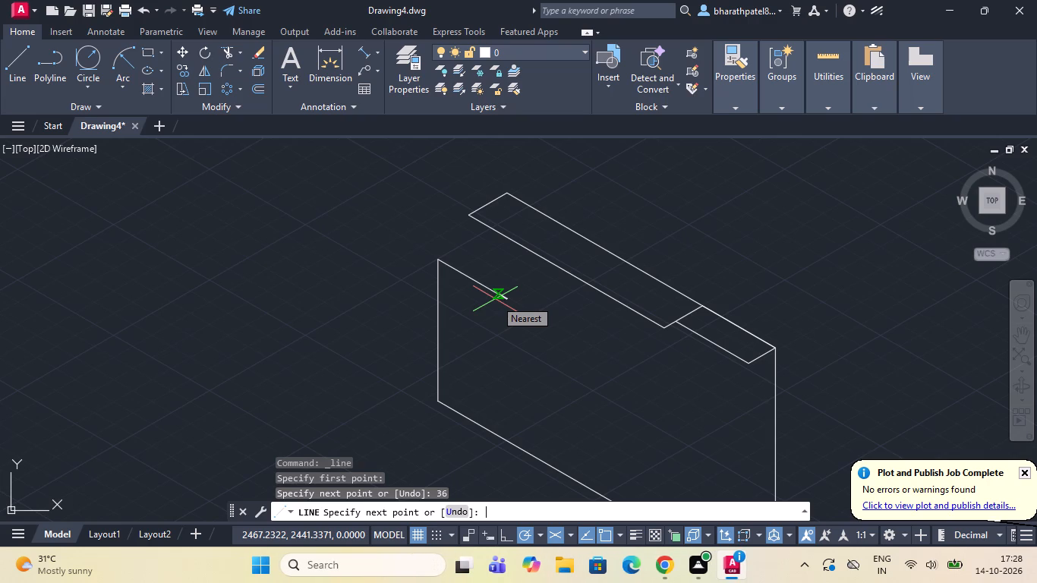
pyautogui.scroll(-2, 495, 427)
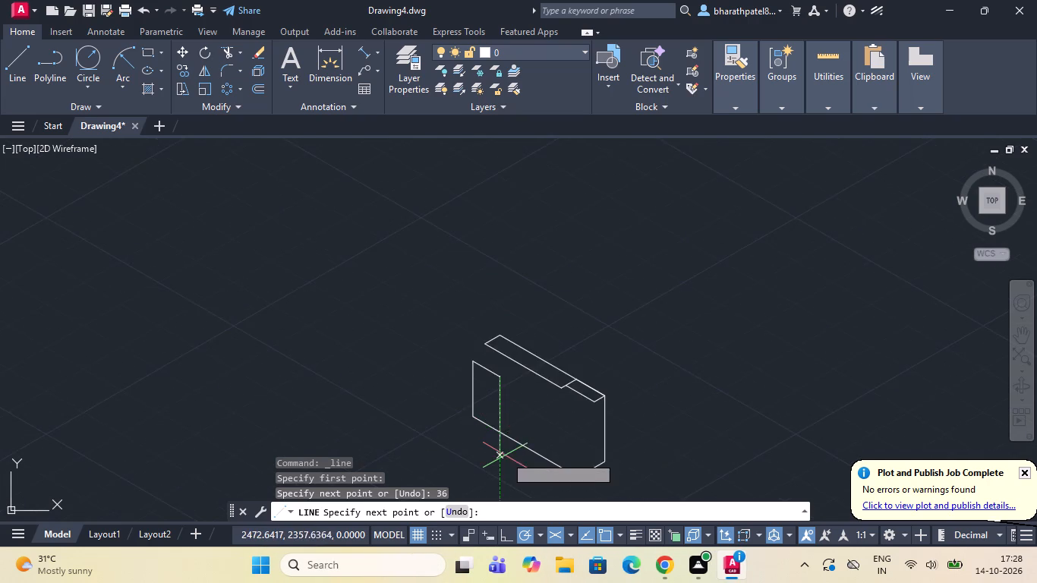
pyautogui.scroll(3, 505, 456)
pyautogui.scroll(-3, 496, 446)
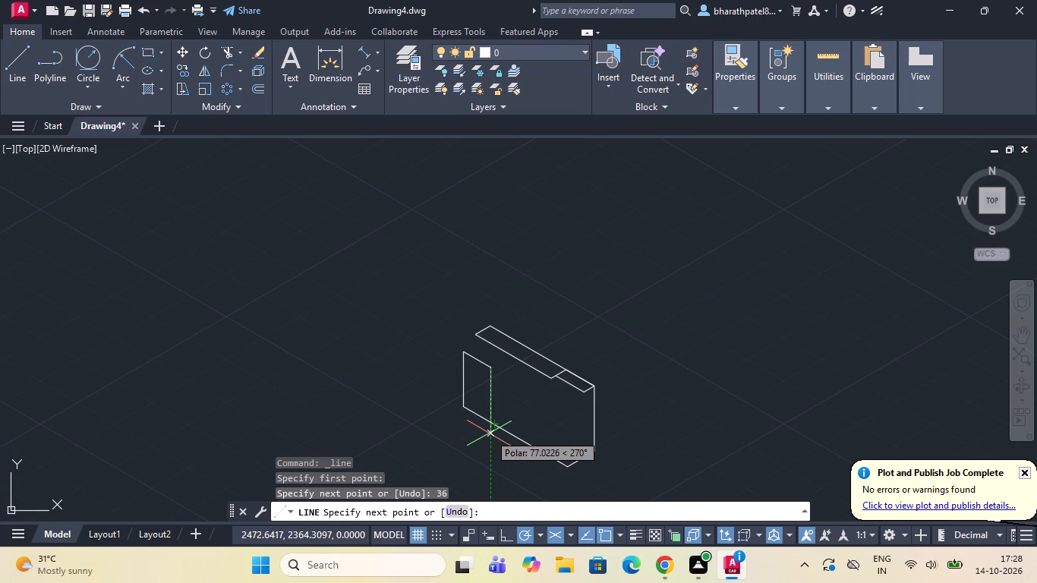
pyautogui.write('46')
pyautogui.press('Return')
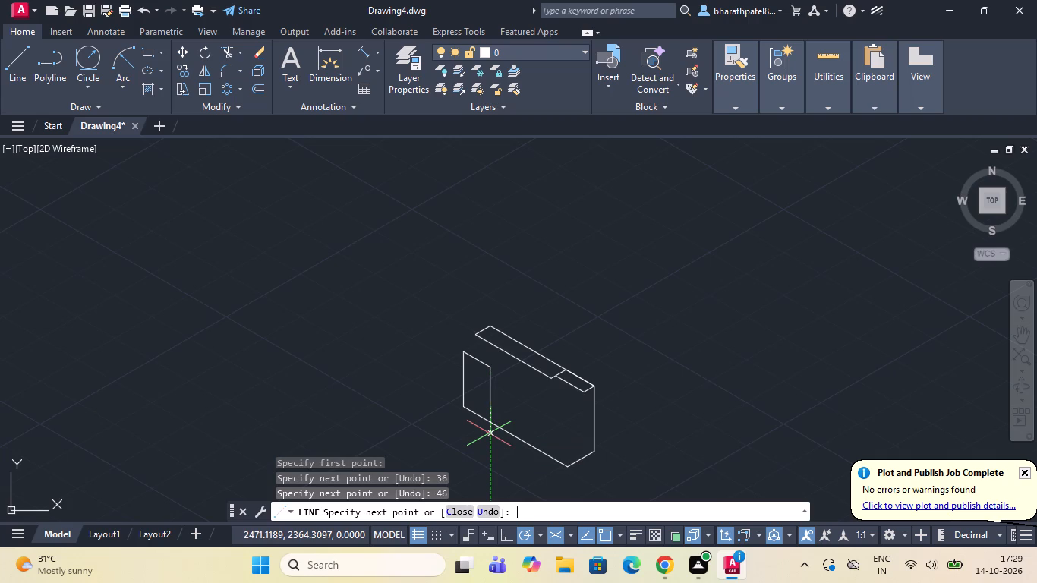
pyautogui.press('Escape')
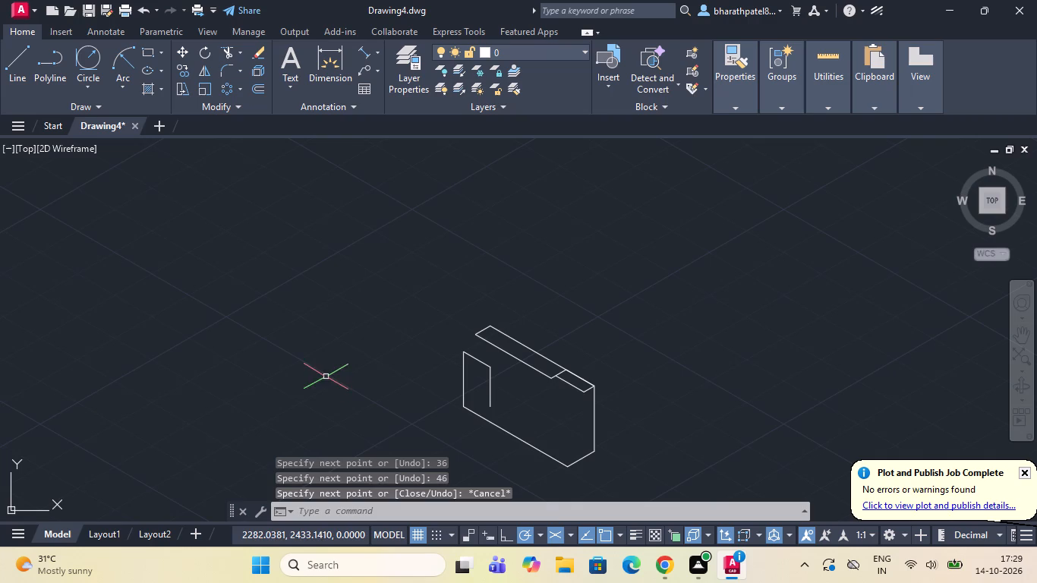
# From the lower end of the 64-unit vertical, outline a face: 46 units up, 36 units along 330°, and 46 units down.
pyautogui.click(14, 69)
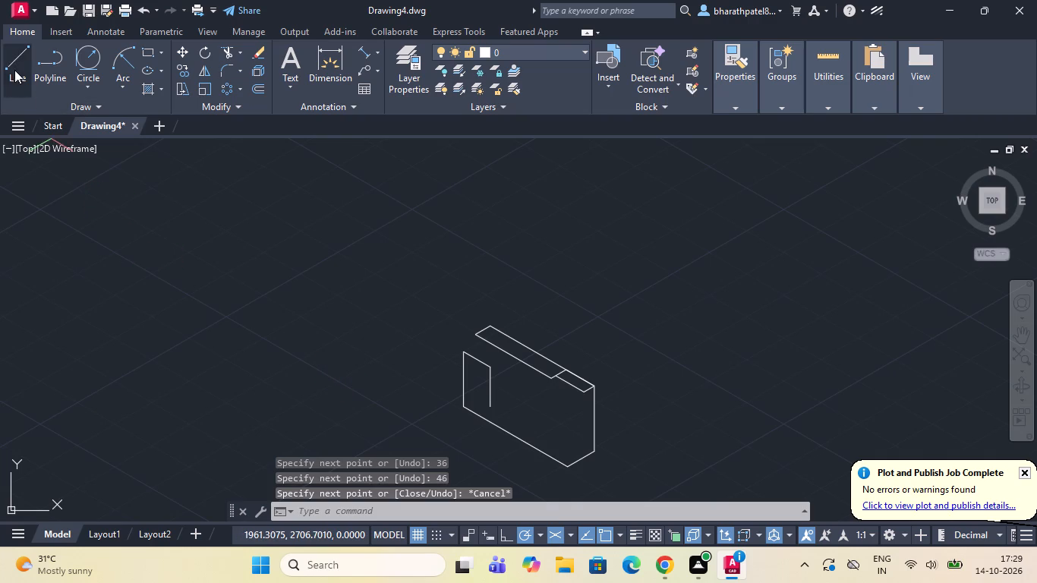
pyautogui.click(465, 408)
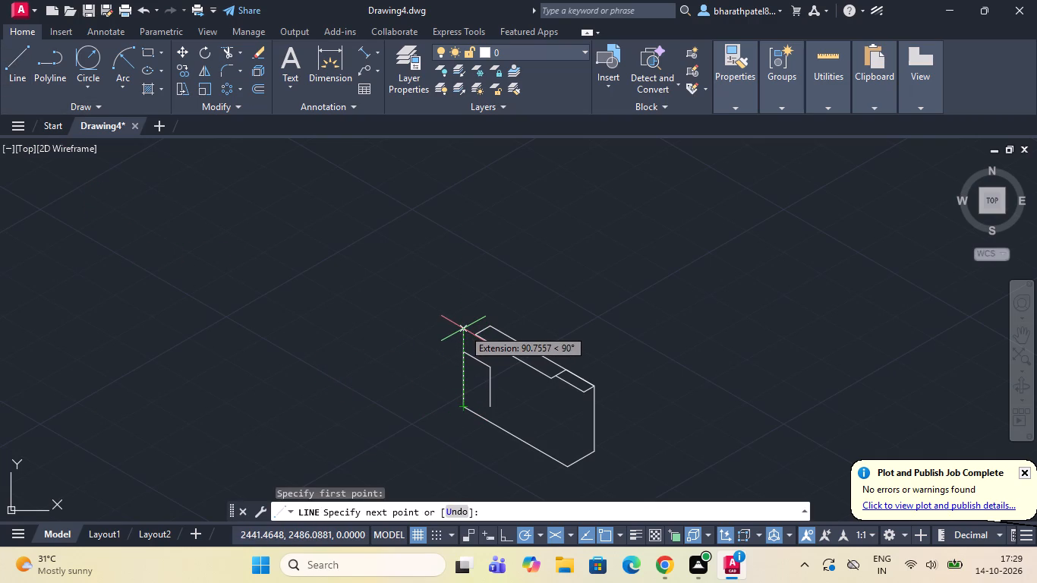
pyautogui.write('46')
pyautogui.press('Return')
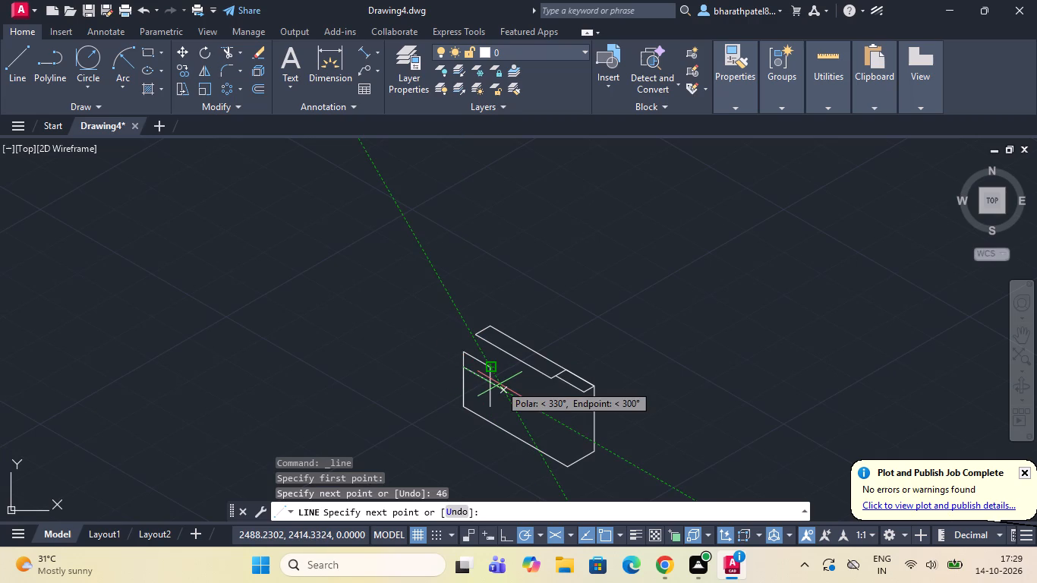
pyautogui.write('36')
pyautogui.press('Return')
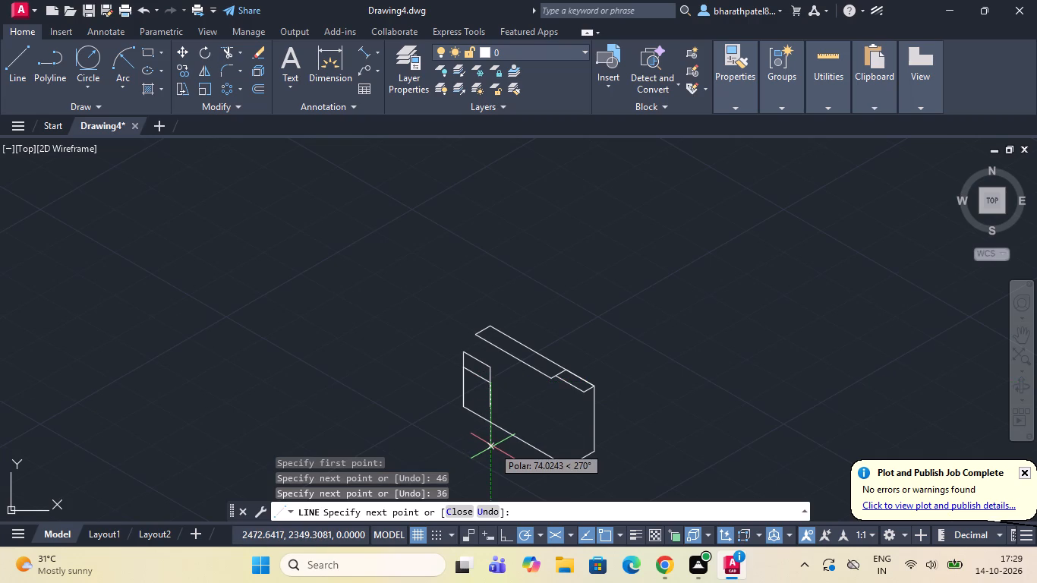
pyautogui.write('46')
pyautogui.press('Return')
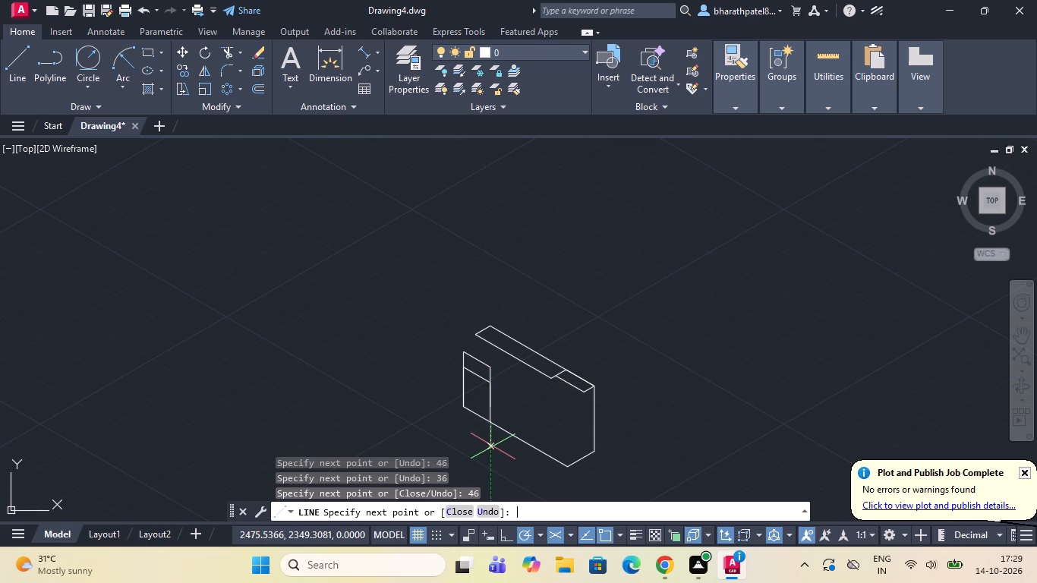
pyautogui.press('Escape')
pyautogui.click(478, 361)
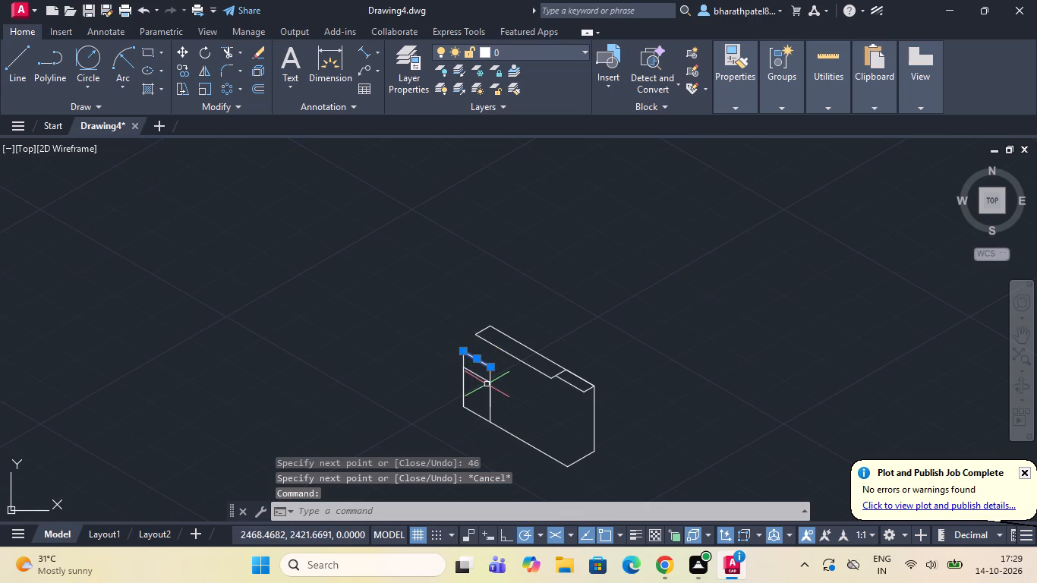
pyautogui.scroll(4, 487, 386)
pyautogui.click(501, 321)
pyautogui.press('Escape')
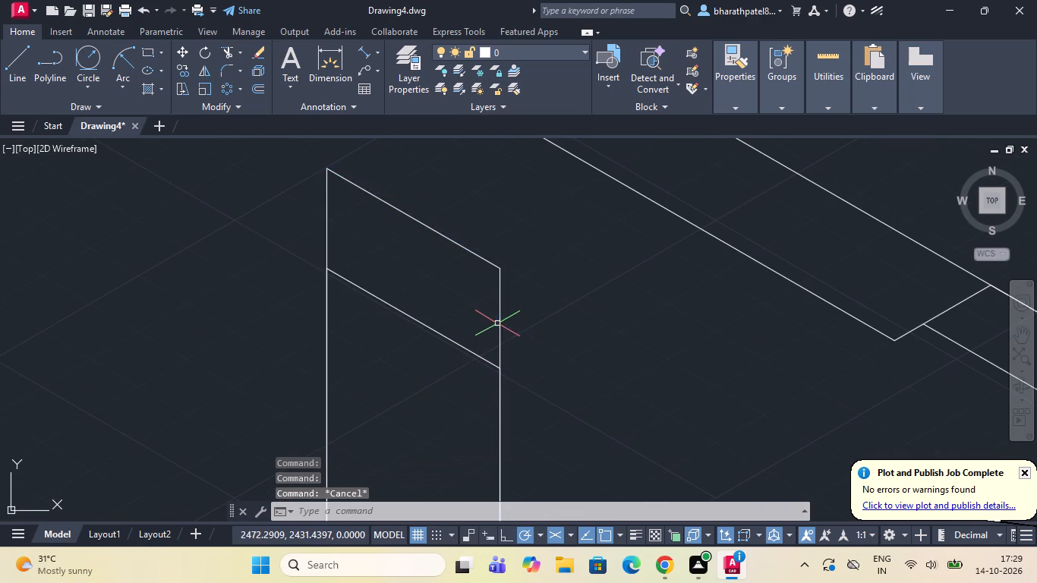
# Trim away the outline portions above the 36 by 46 face: both vertical extensions and the upper 330° edge.
pyautogui.click(225, 56)
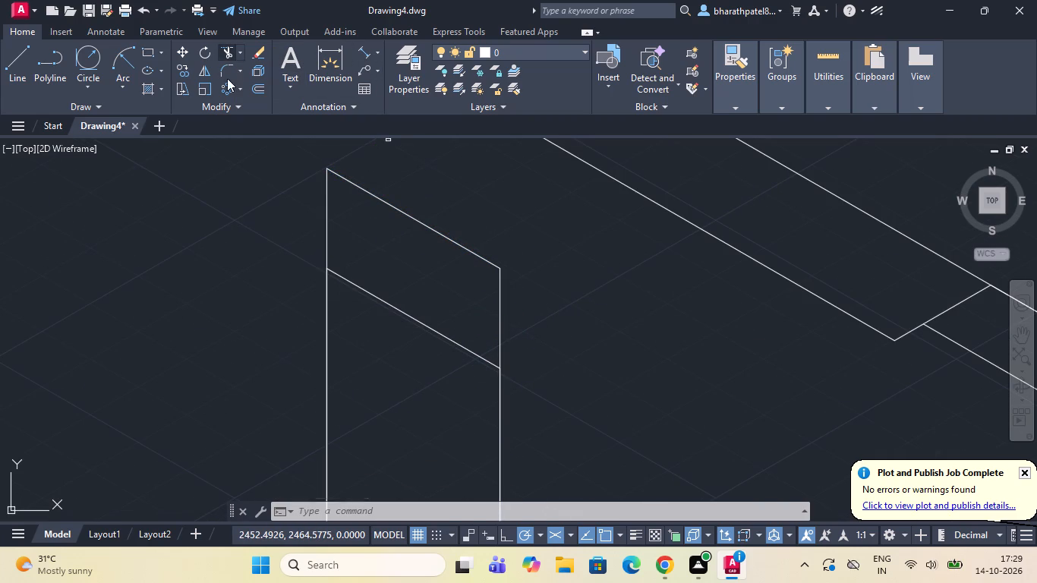
pyautogui.moveTo(255, 238); pyautogui.dragTo(505, 314)
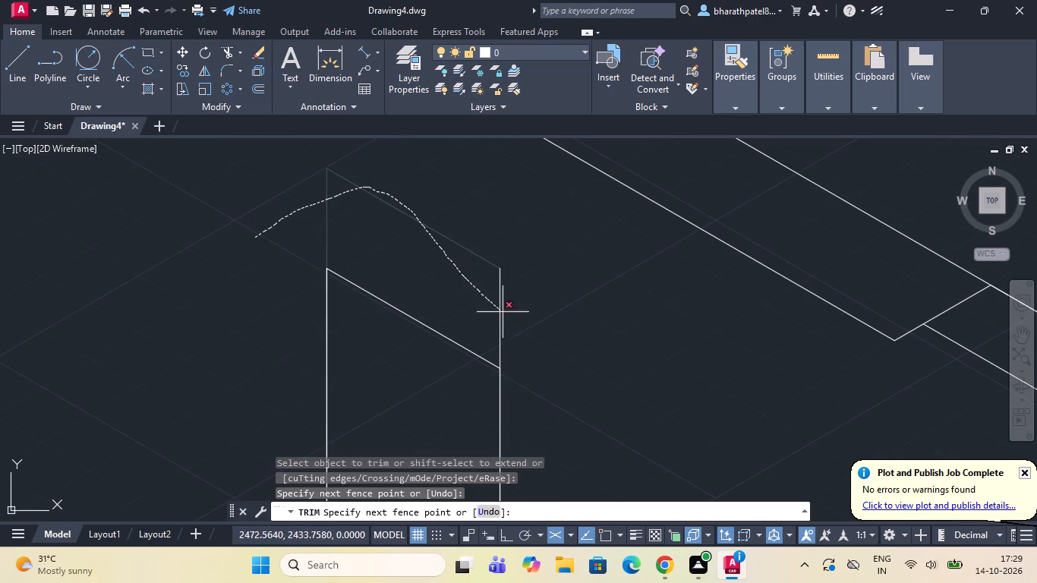
pyautogui.moveTo(505, 314); pyautogui.dragTo(521, 323)
# Draw a 36-unit line along 30° from the 36 by 46 face's upper outer corner, opposite its interior vertical.
pyautogui.scroll(-3, 497, 280)
pyautogui.scroll(1, 527, 309)
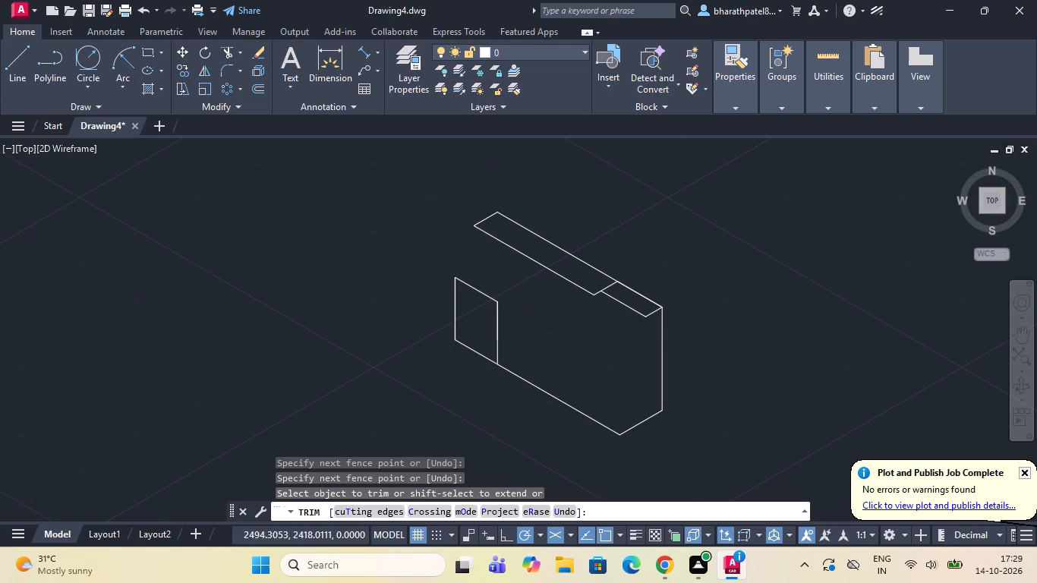
pyautogui.scroll(2, 517, 322)
pyautogui.scroll(-1, 517, 322)
pyautogui.click(11, 58)
pyautogui.scroll(-1, 140, 233)
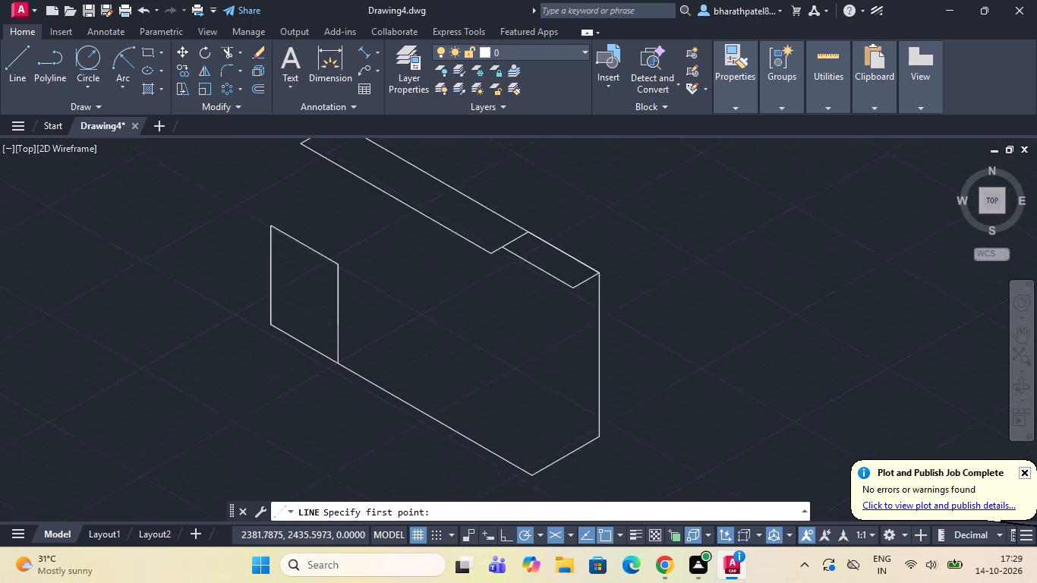
pyautogui.scroll(-1, 143, 238)
pyautogui.scroll(-1, 326, 225)
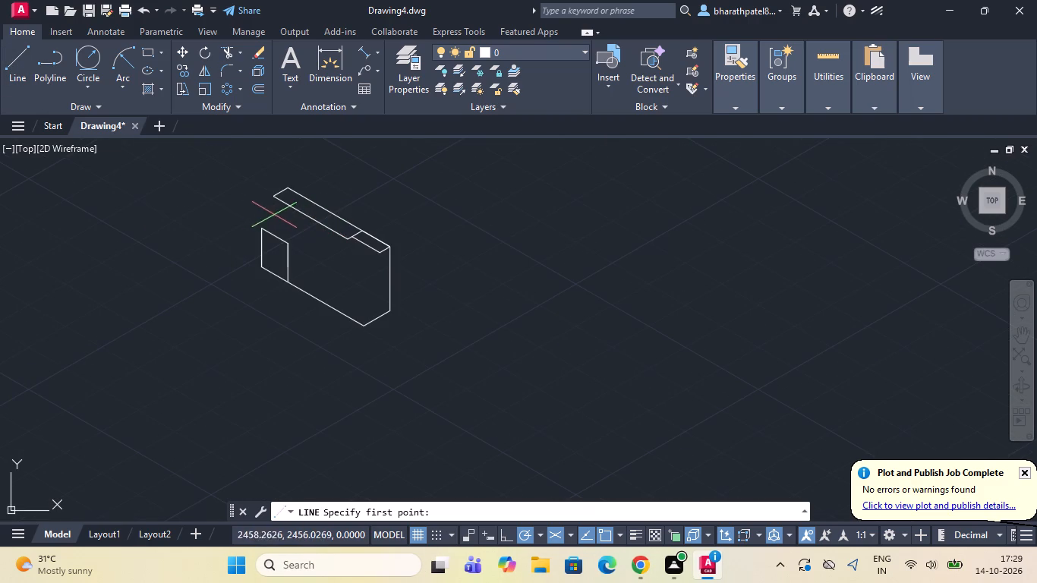
pyautogui.scroll(2, 220, 217)
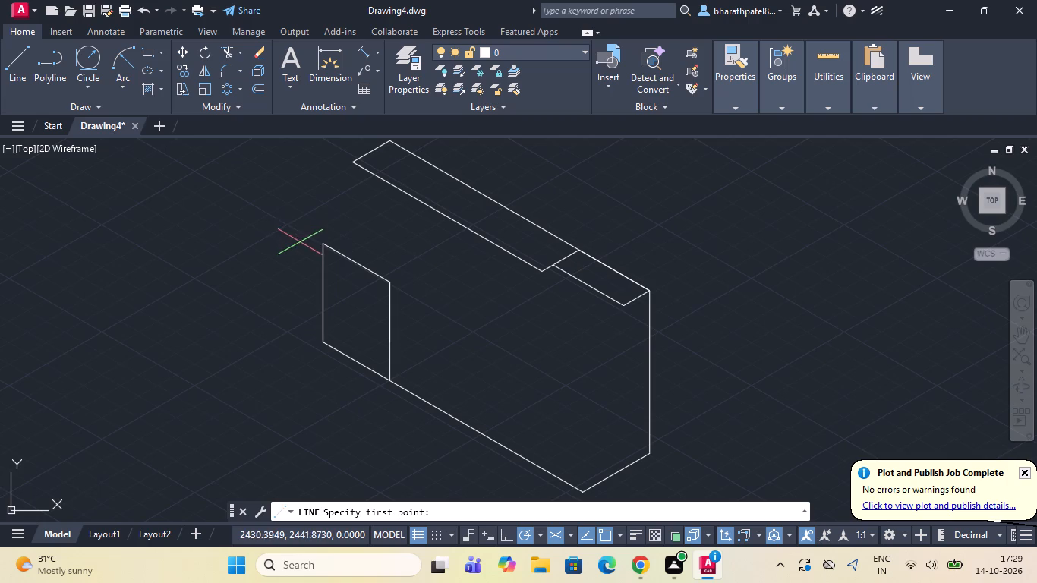
pyautogui.click(324, 242)
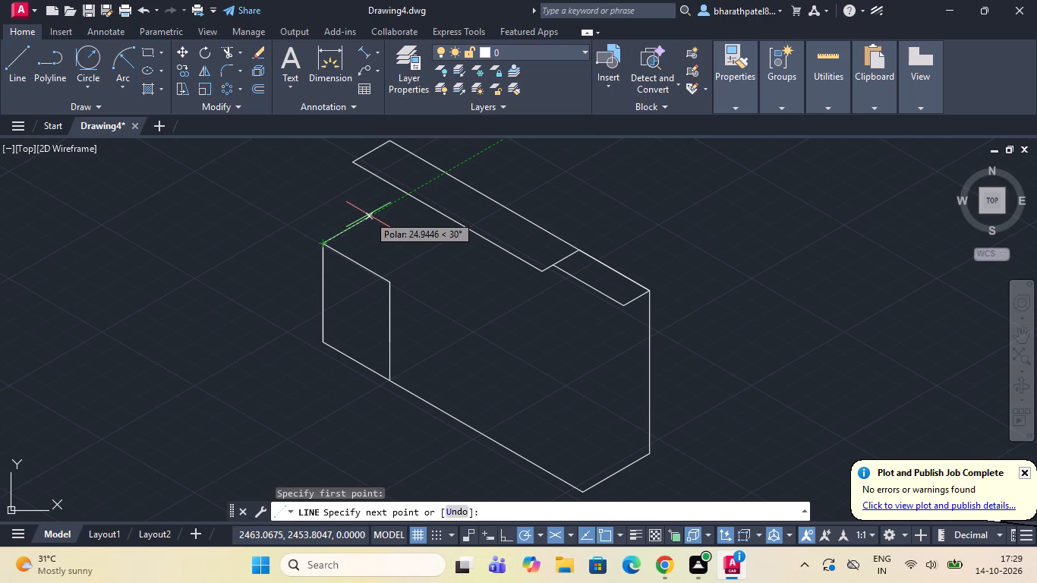
pyautogui.write('36')
pyautogui.press('Return')
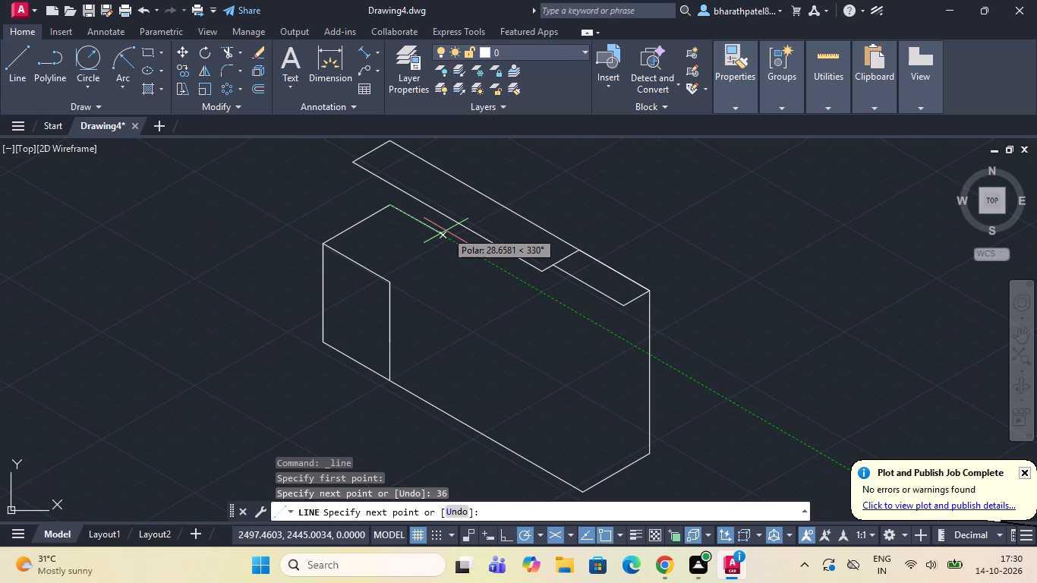
pyautogui.press('Escape')
# Erase the 36 by 46 end face's lines, the 36-unit 30° line from its upper corner, and the long lower base edge.
pyautogui.click(378, 211)
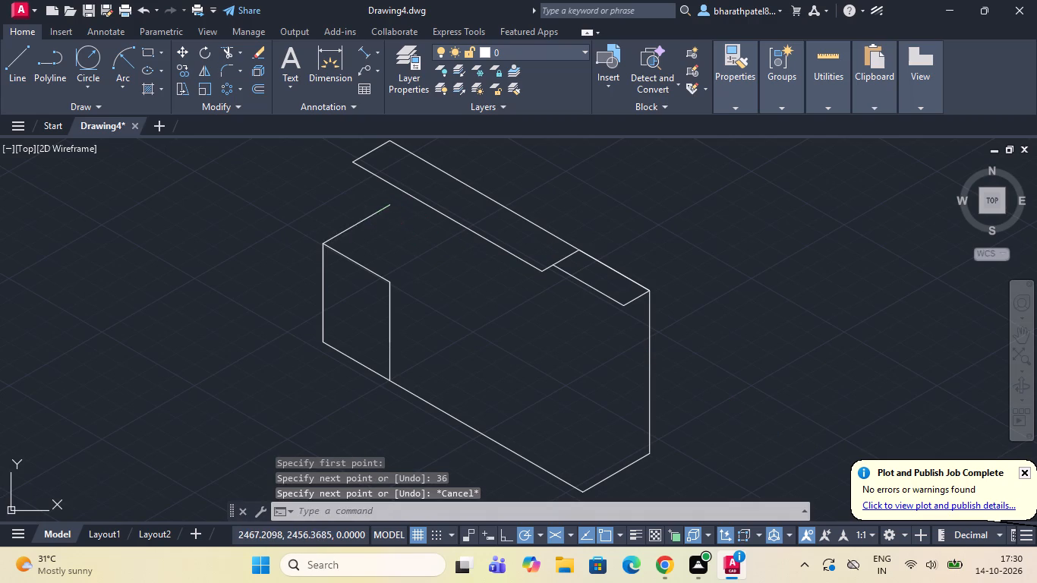
pyautogui.click(361, 262)
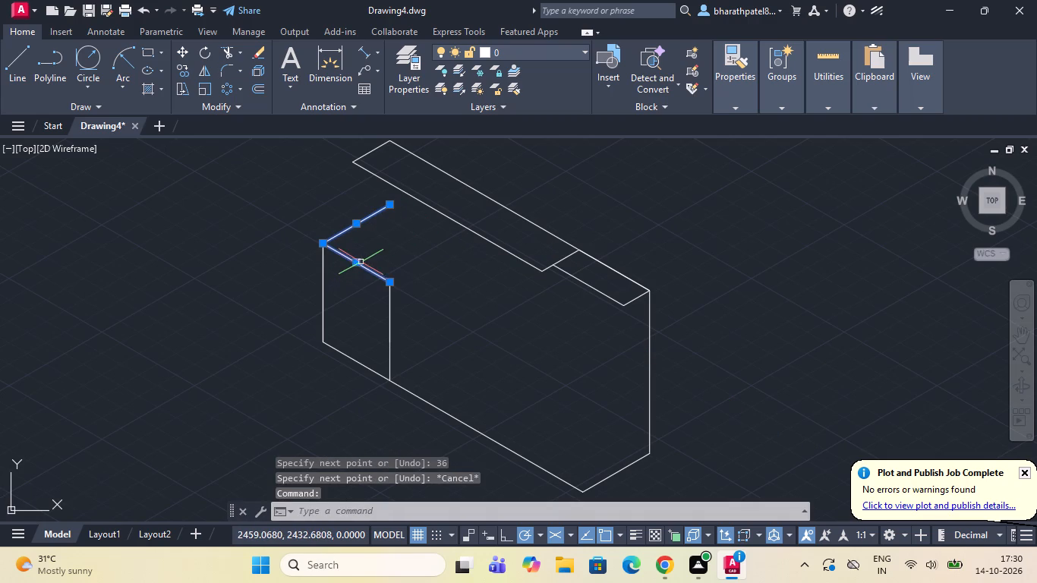
pyautogui.click(291, 279)
pyautogui.click(439, 389)
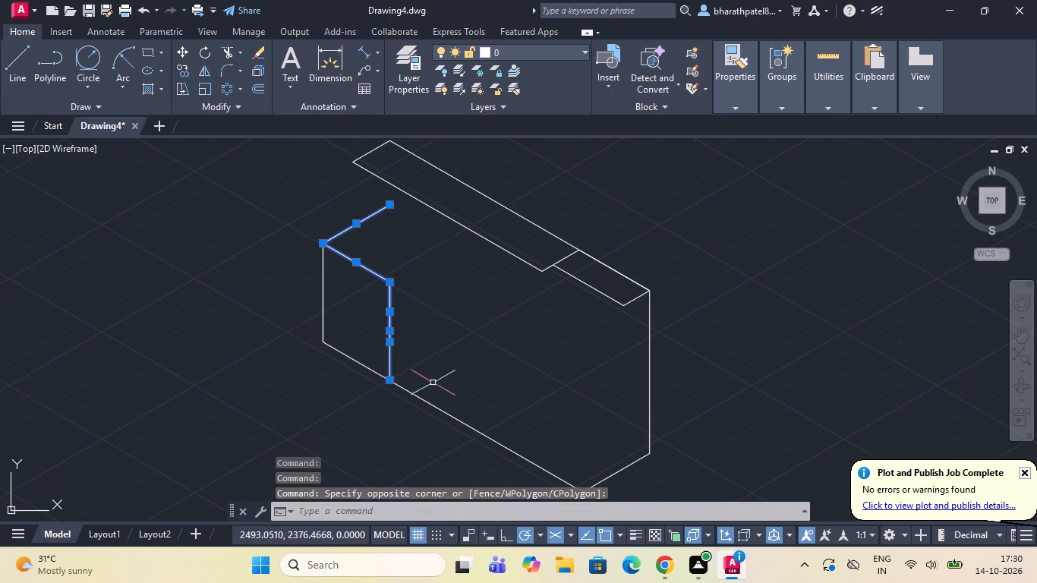
pyautogui.click(321, 301)
pyautogui.click(344, 353)
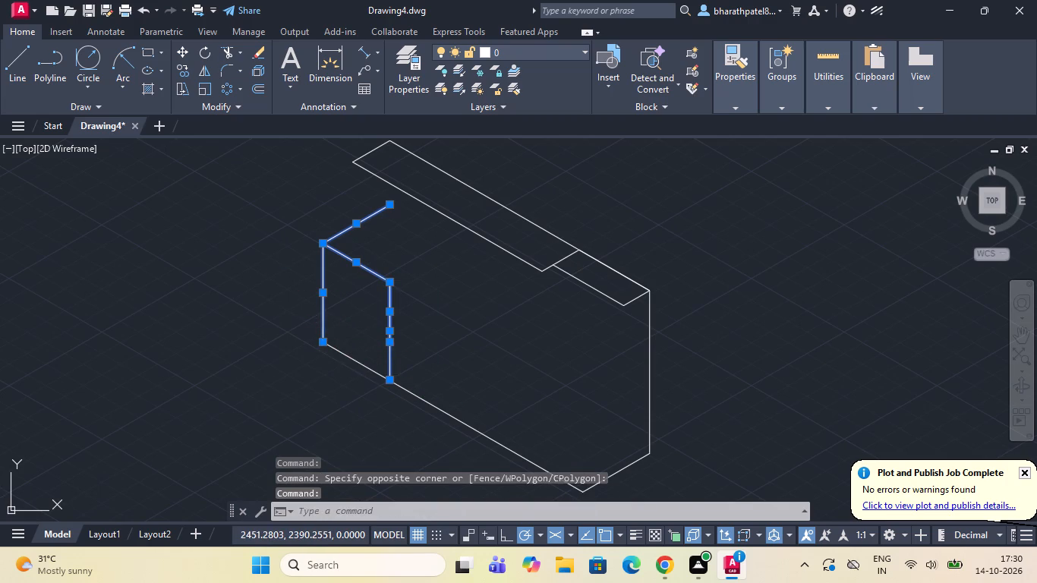
pyautogui.press('Delete')
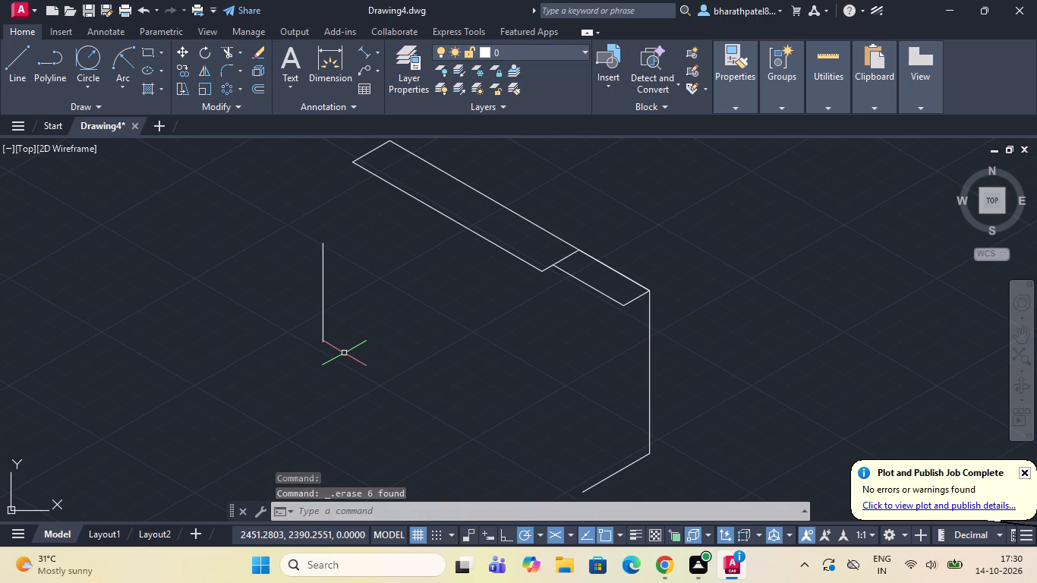
# Draw a 140-unit line along 330° from the top strip's outer end corner and continue it 76 units straight down.
pyautogui.click(9, 61)
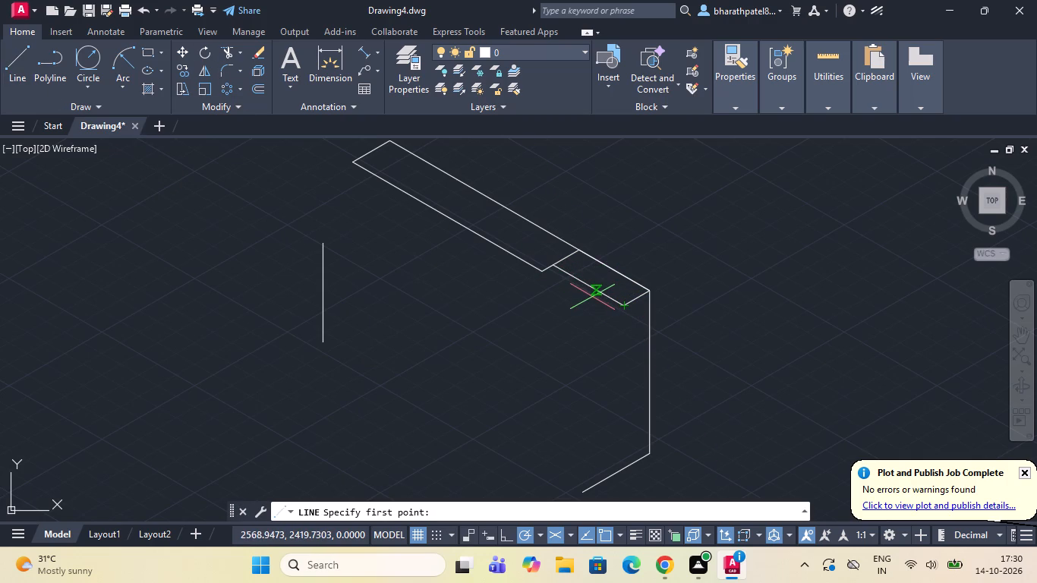
pyautogui.press('Escape')
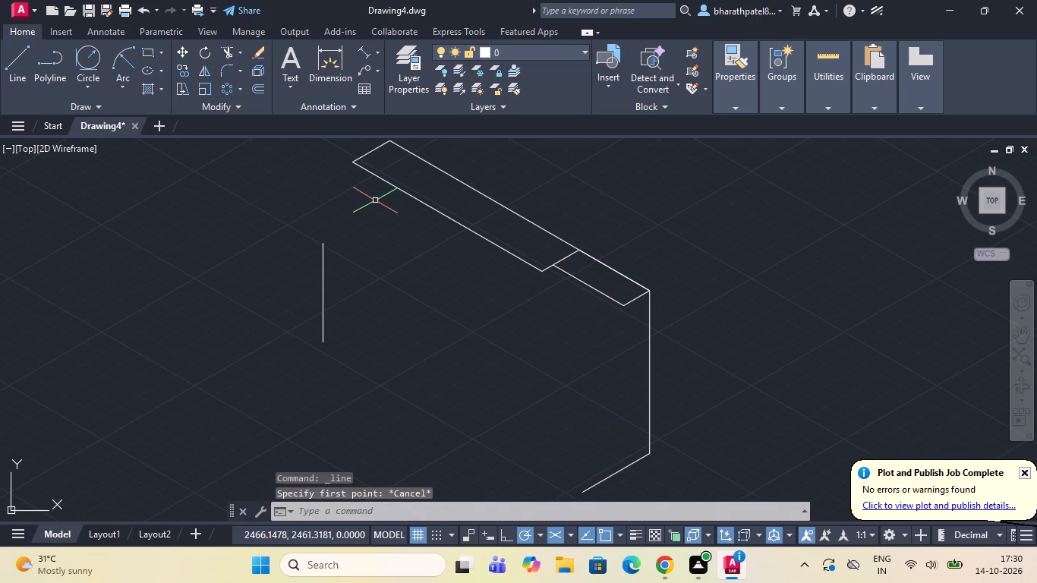
pyautogui.click(4, 74)
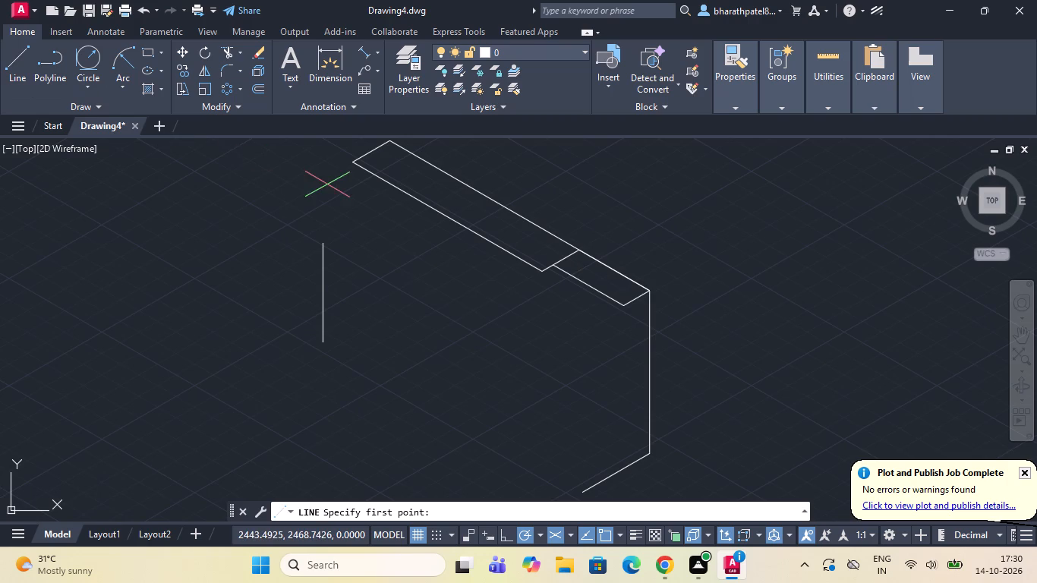
pyautogui.click(348, 160)
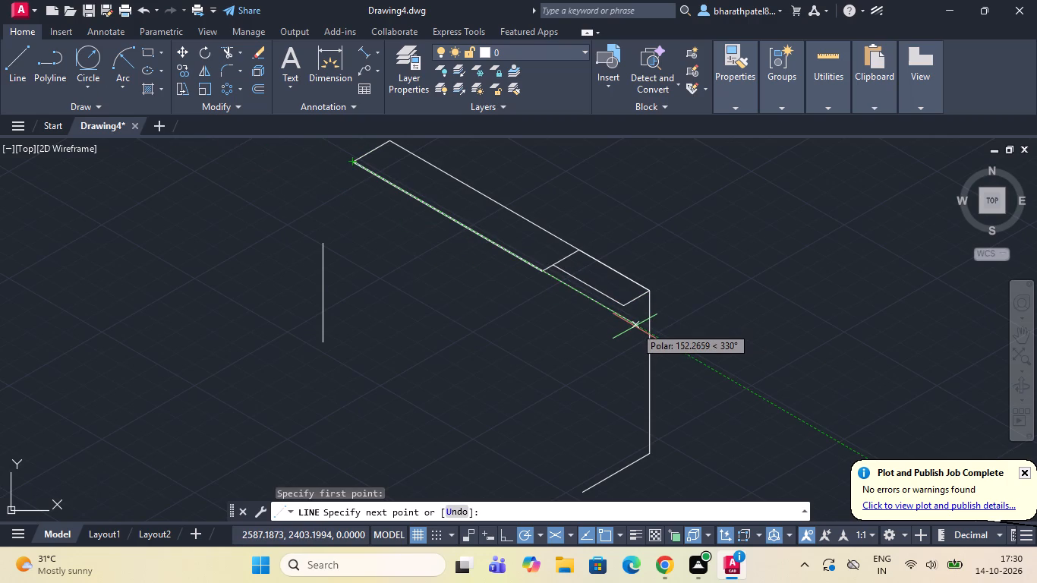
pyautogui.scroll(2, 367, 162)
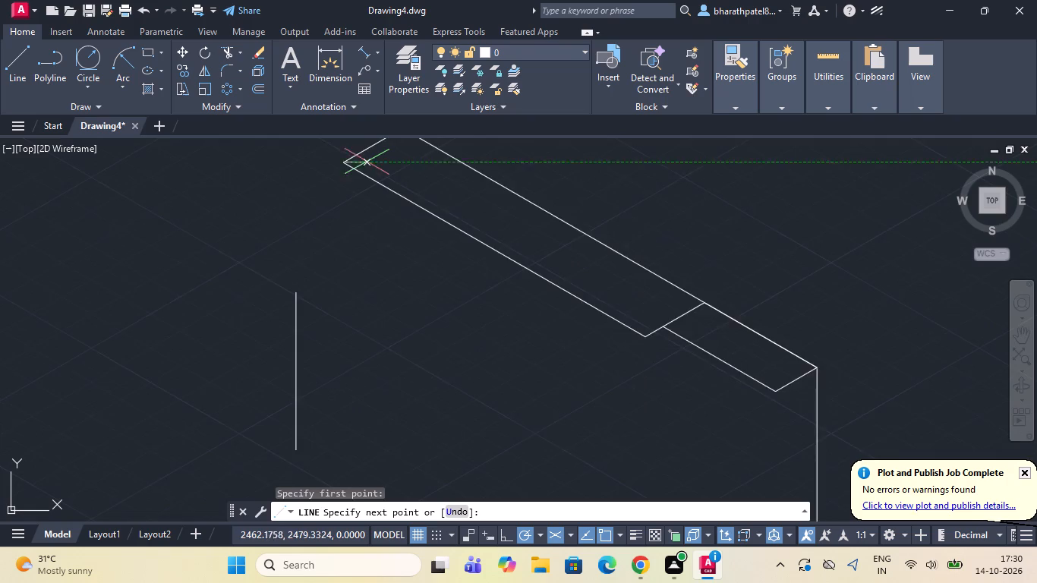
pyautogui.scroll(2, 367, 162)
pyautogui.scroll(-5, 367, 162)
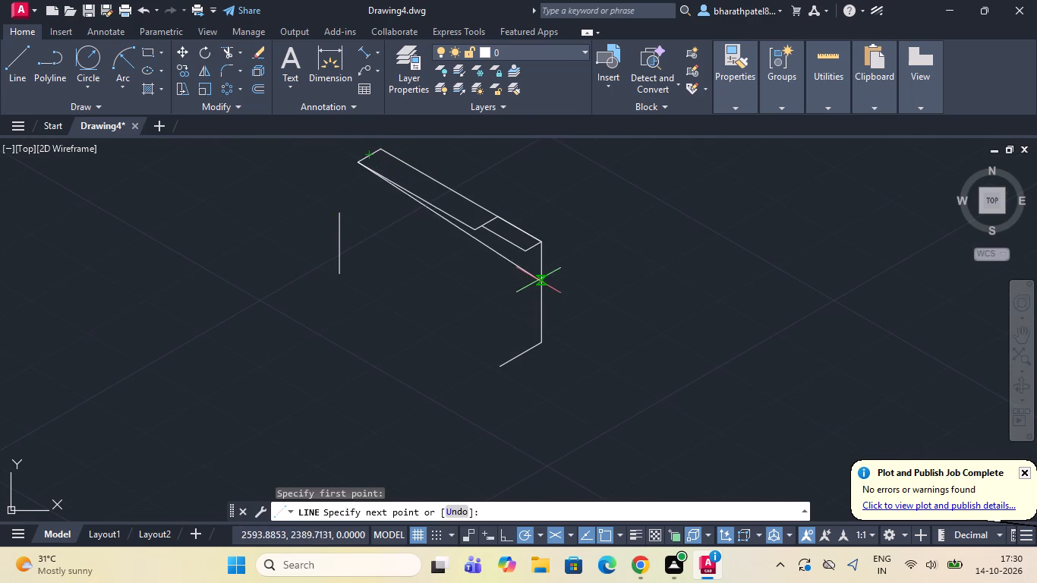
pyautogui.scroll(2, 531, 263)
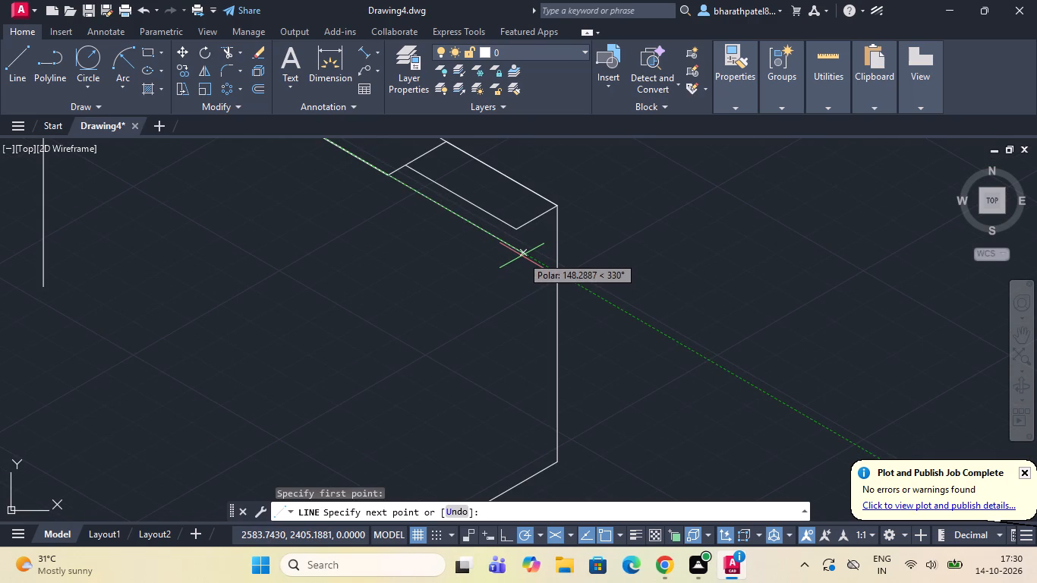
pyautogui.write('14')
pyautogui.press('0')
pyautogui.press('Return')
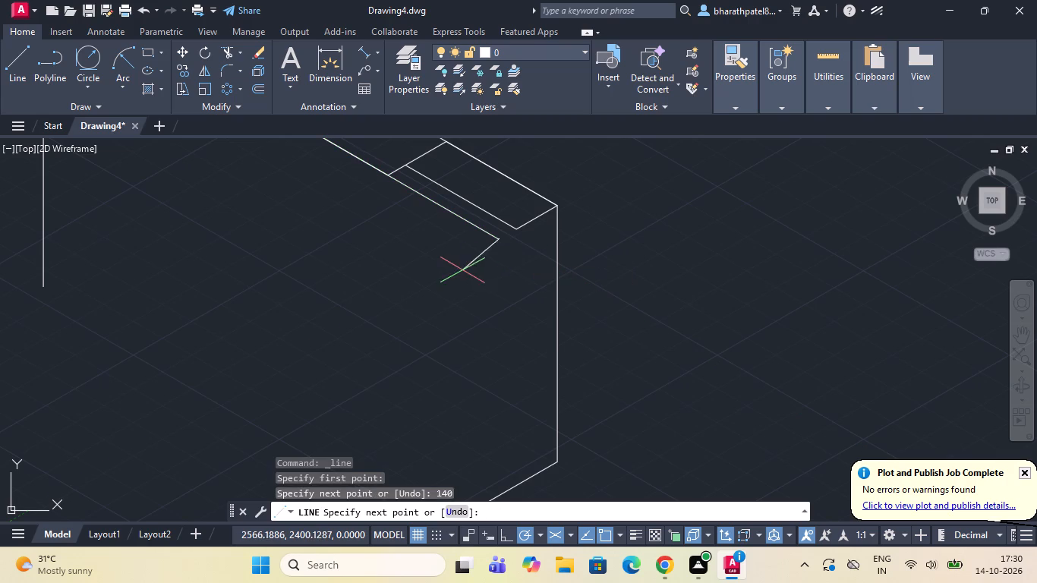
pyautogui.scroll(-2, 476, 247)
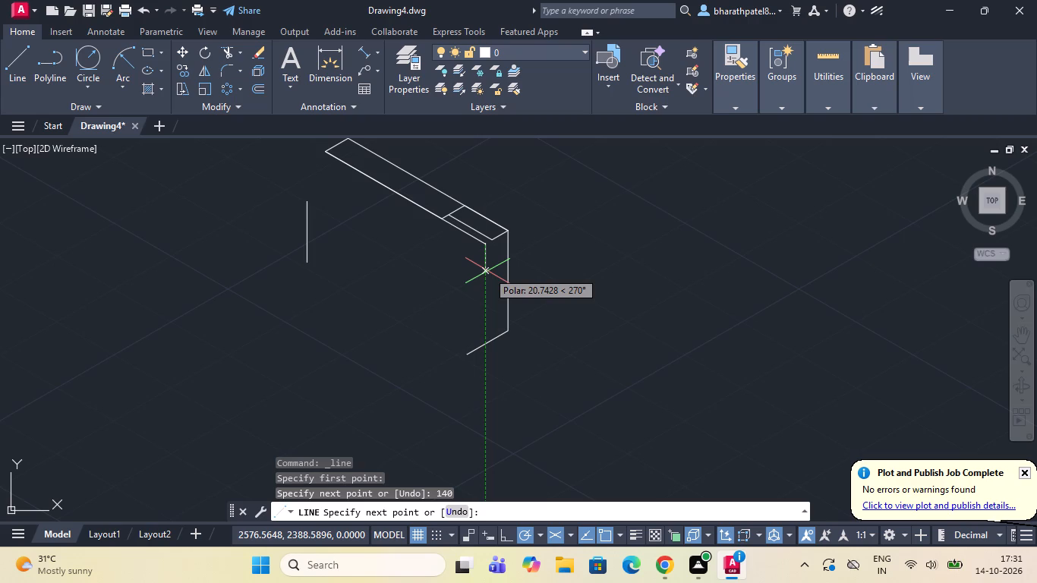
pyautogui.press('7')
pyautogui.press('6')
pyautogui.press('Return')
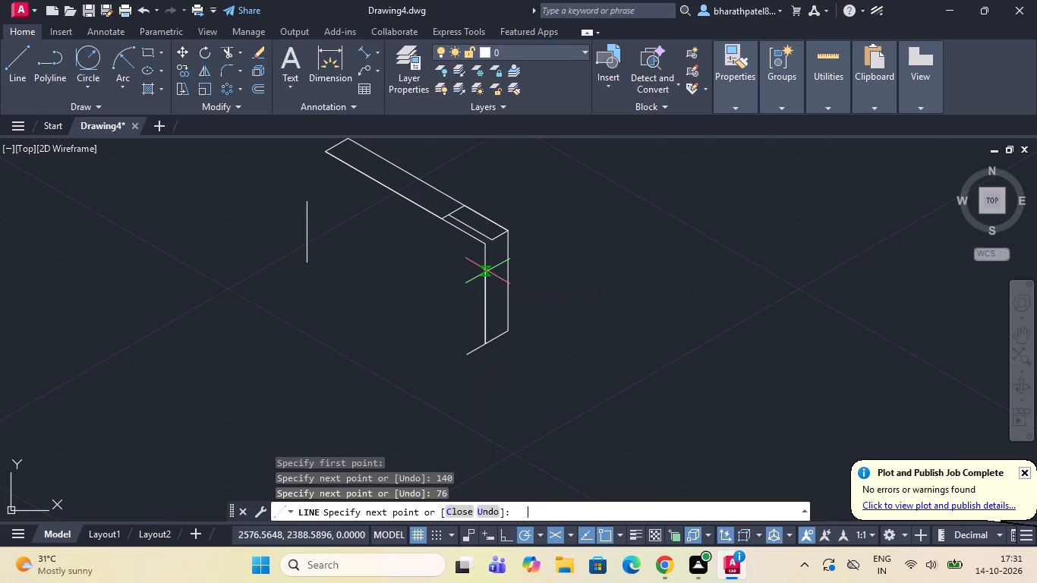
# Continue the outline from the vertical's lower end with base edges 36 units along 210° and 140 units along 150°.
pyautogui.scroll(-1, 484, 342)
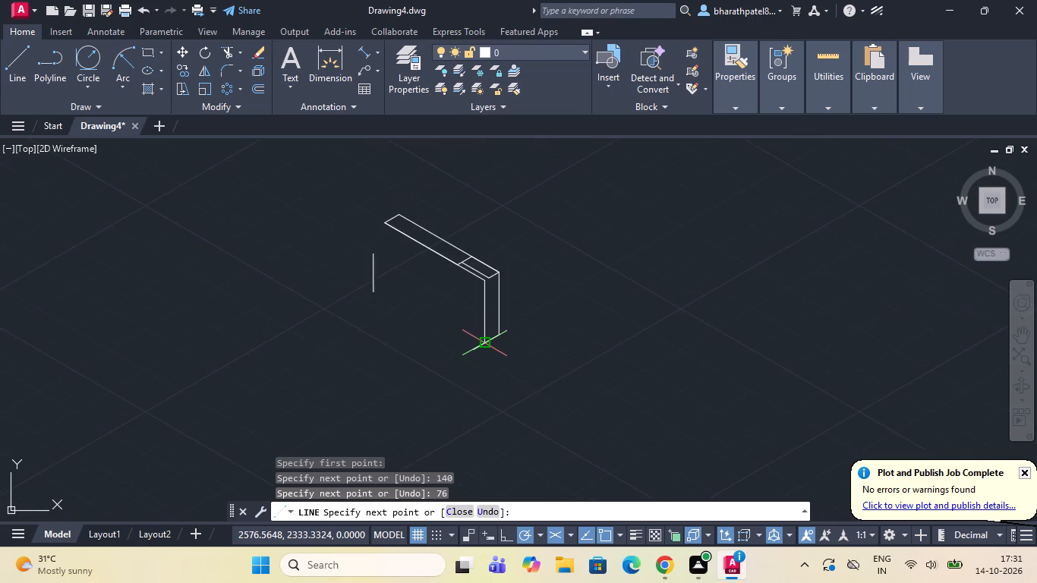
pyautogui.scroll(5, 482, 345)
pyautogui.scroll(-2, 482, 345)
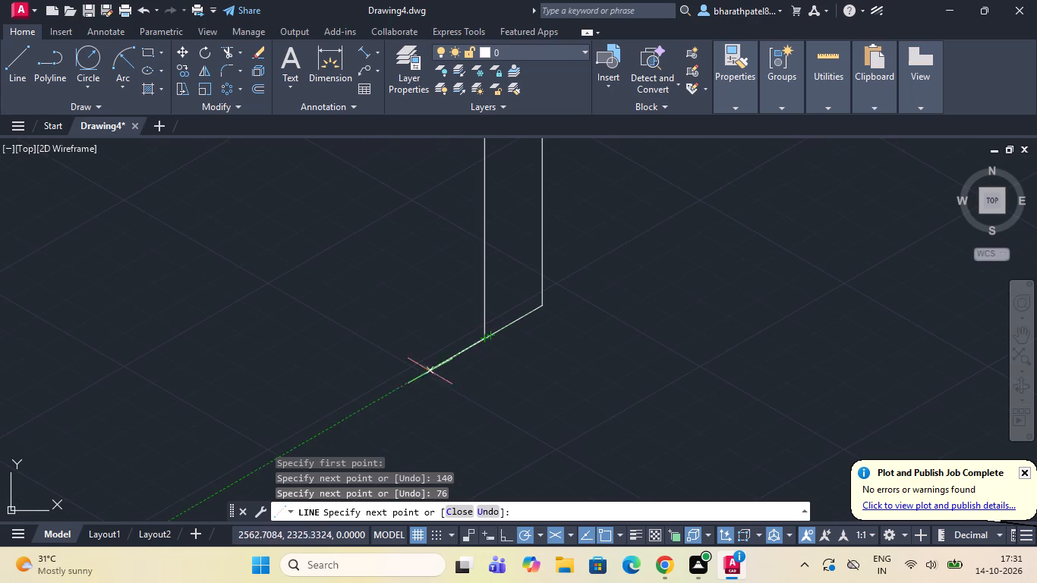
pyautogui.scroll(-3, 409, 380)
pyautogui.scroll(-2, 480, 330)
pyautogui.scroll(2, 433, 358)
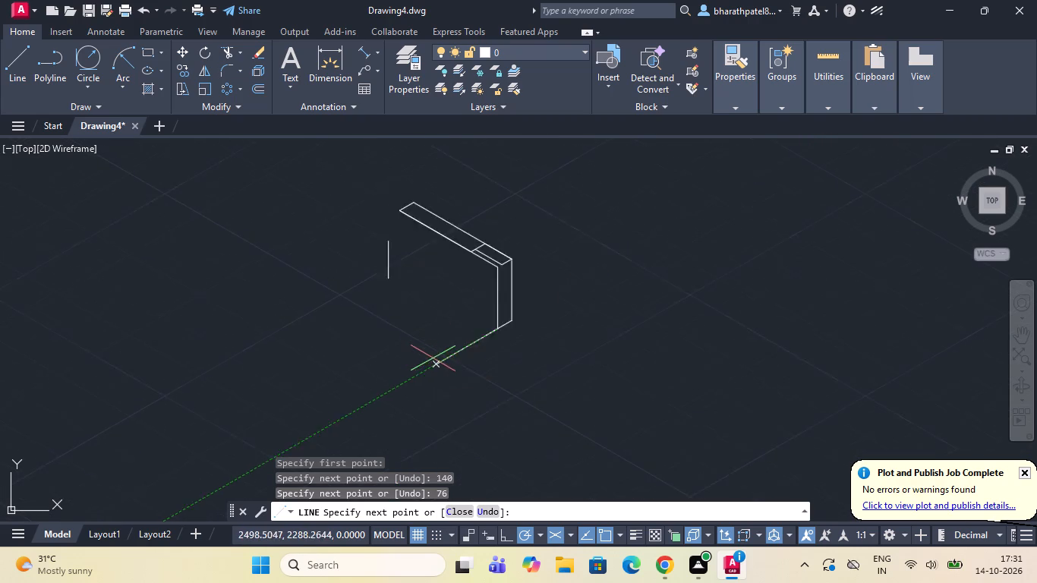
pyautogui.scroll(2, 433, 358)
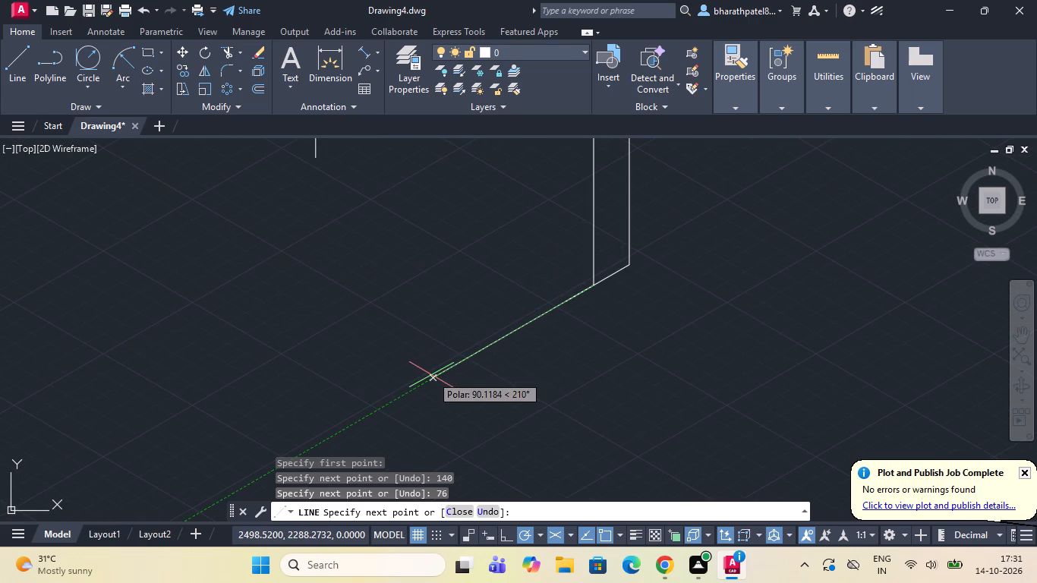
pyautogui.write('36')
pyautogui.press('Return')
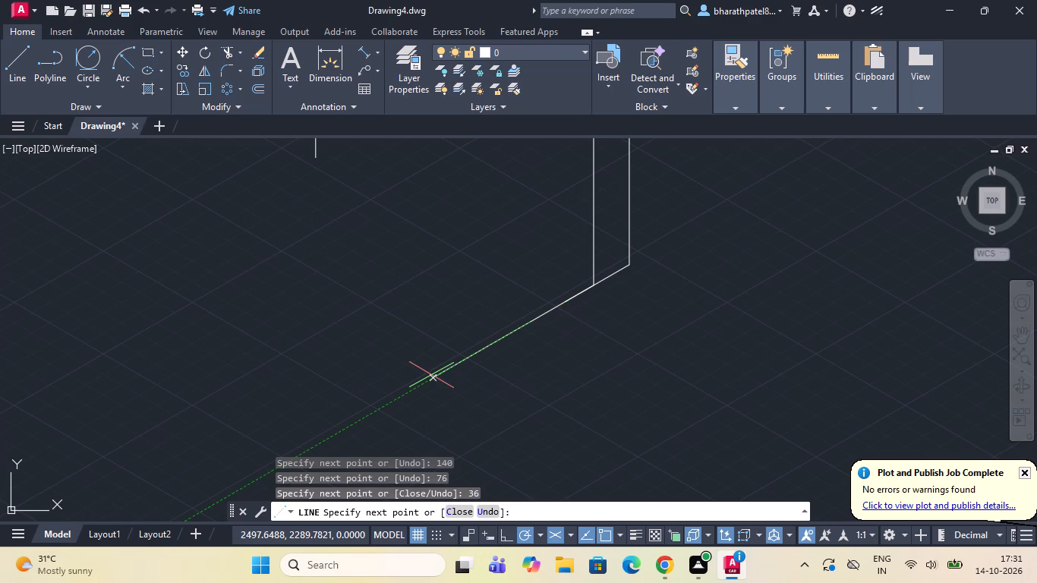
pyautogui.scroll(-3, 431, 375)
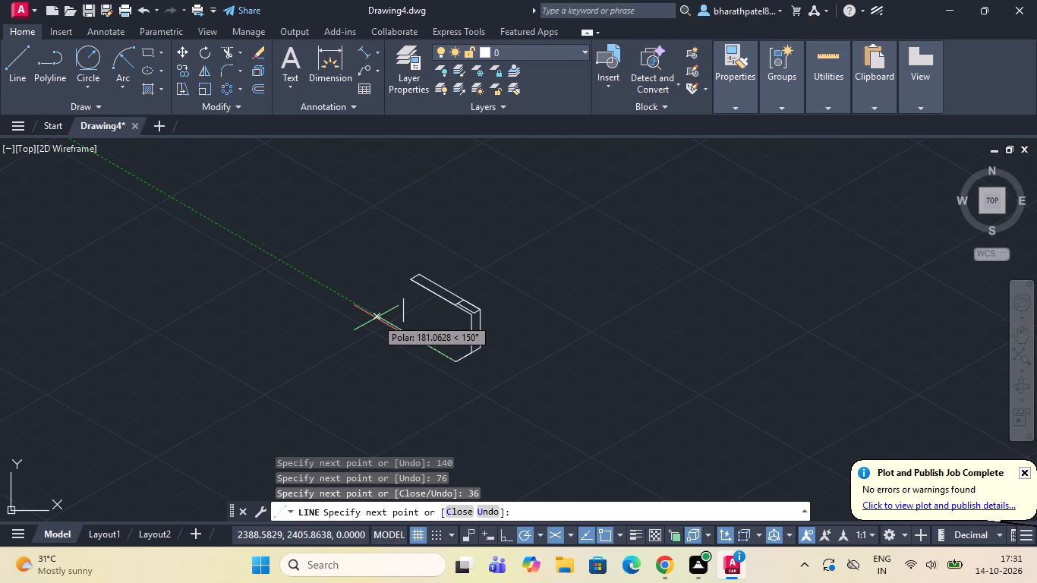
pyautogui.write('14')
pyautogui.press('0')
pyautogui.press('Return')
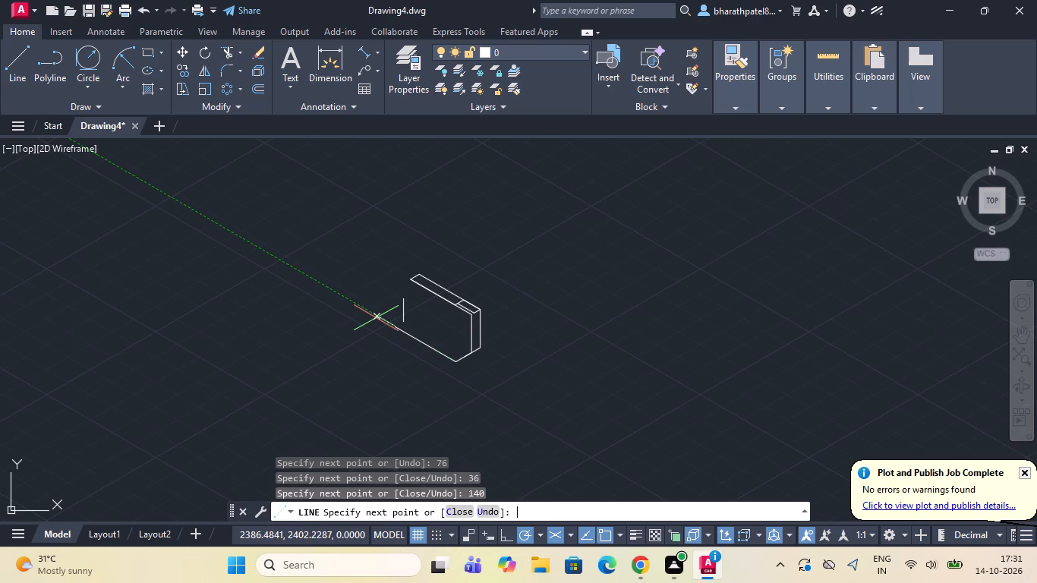
# Outline the end face from the base corner: 36 units along 30°, 46 up, 36 along 210°, and back down to the base corner.
pyautogui.scroll(3, 398, 319)
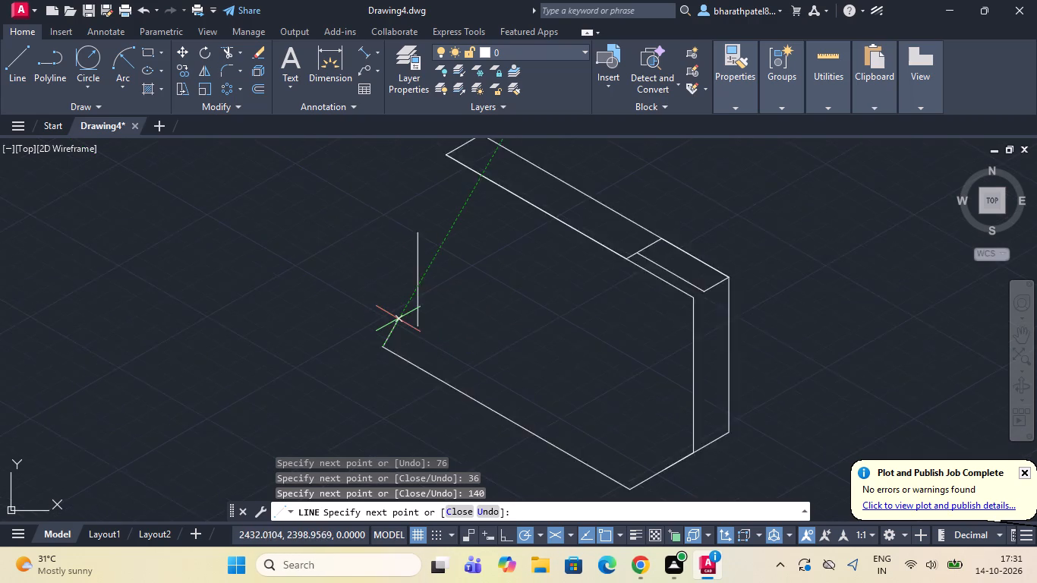
pyautogui.scroll(1, 398, 319)
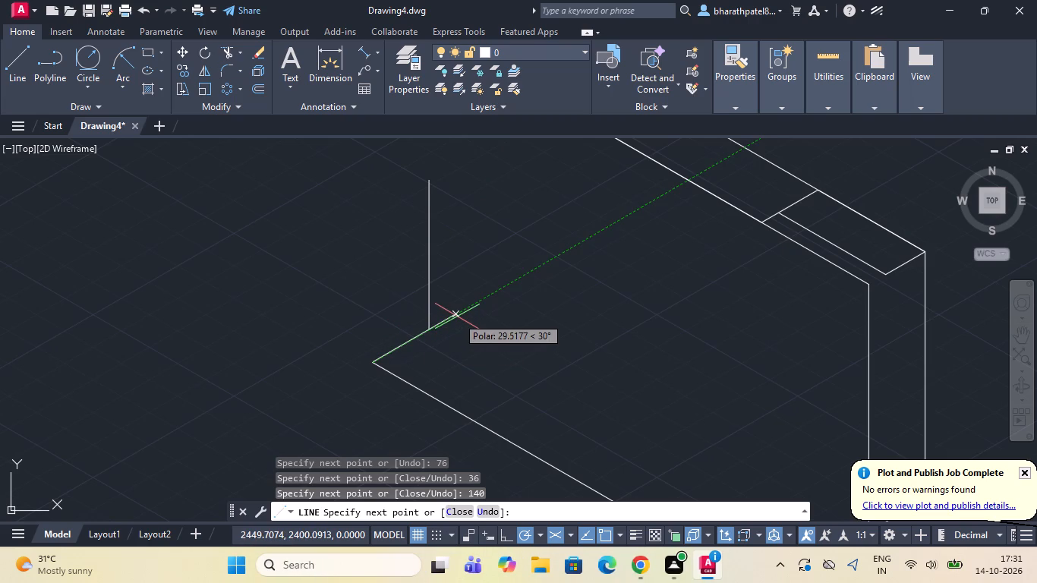
pyautogui.write('36')
pyautogui.press('Return')
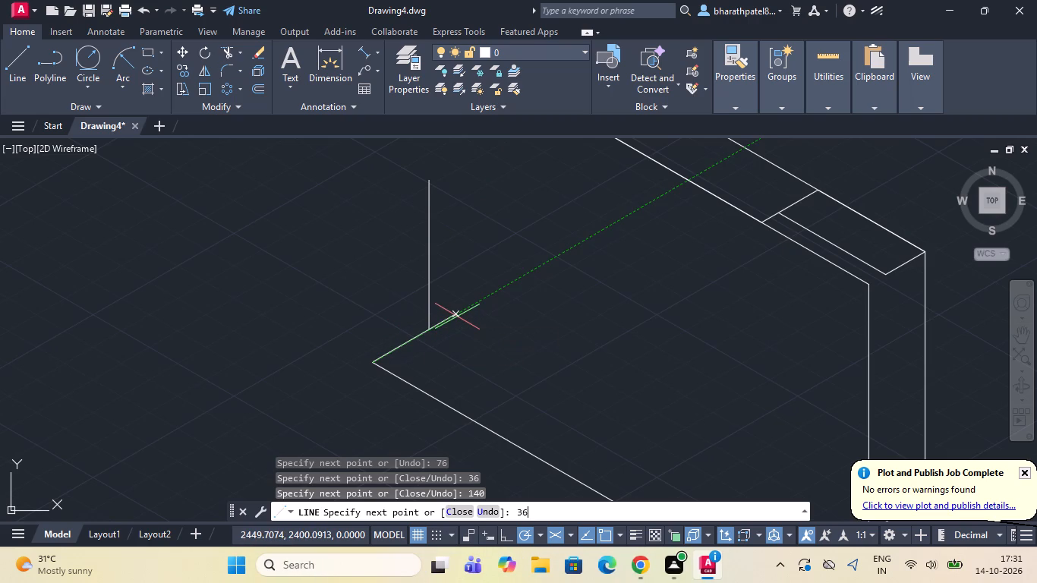
pyautogui.scroll(2, 457, 317)
pyautogui.scroll(-4, 457, 317)
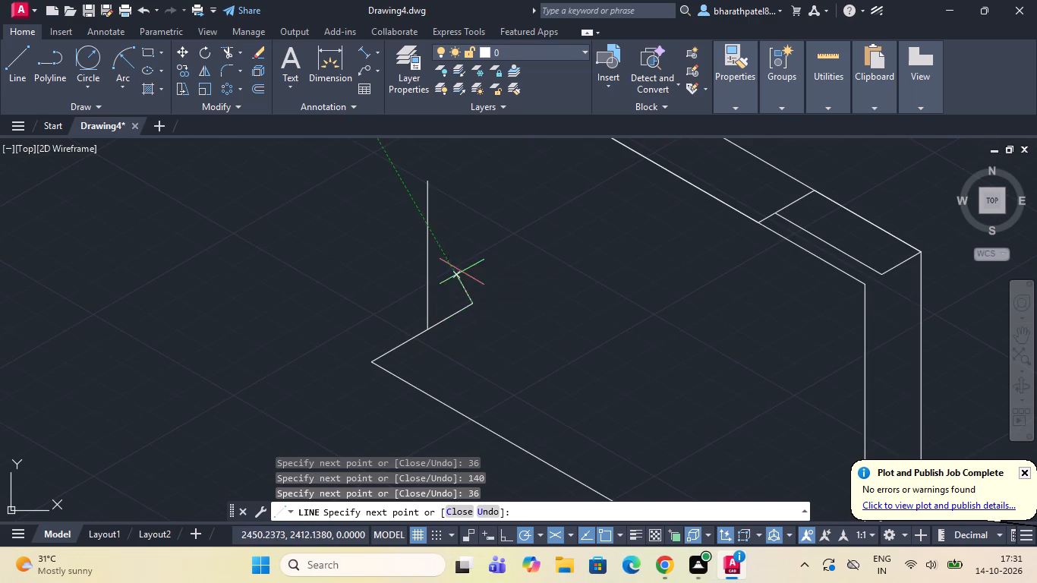
pyautogui.scroll(-2, 462, 272)
pyautogui.scroll(2, 466, 258)
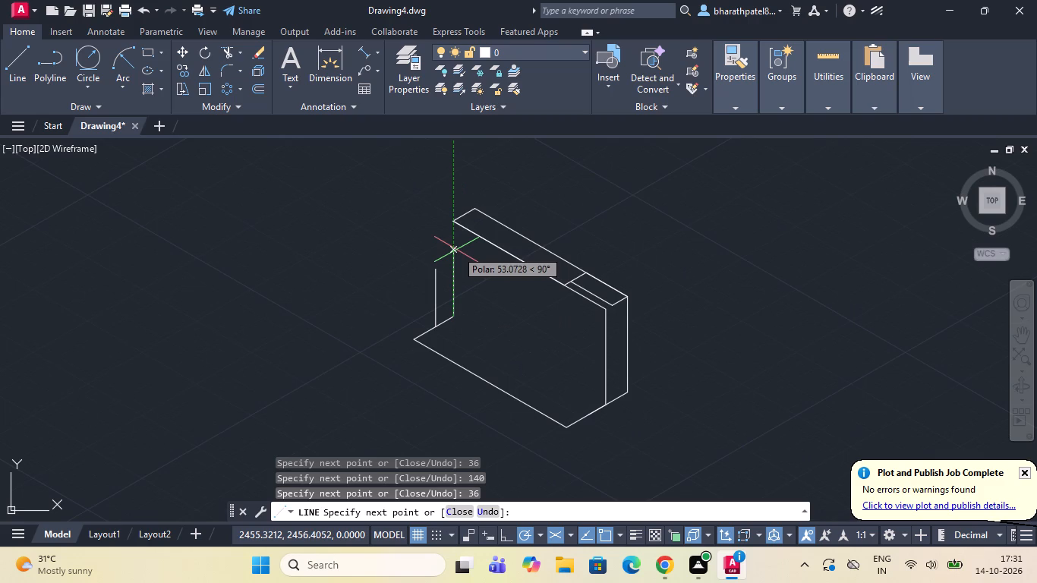
pyautogui.write('46')
pyautogui.press('Return')
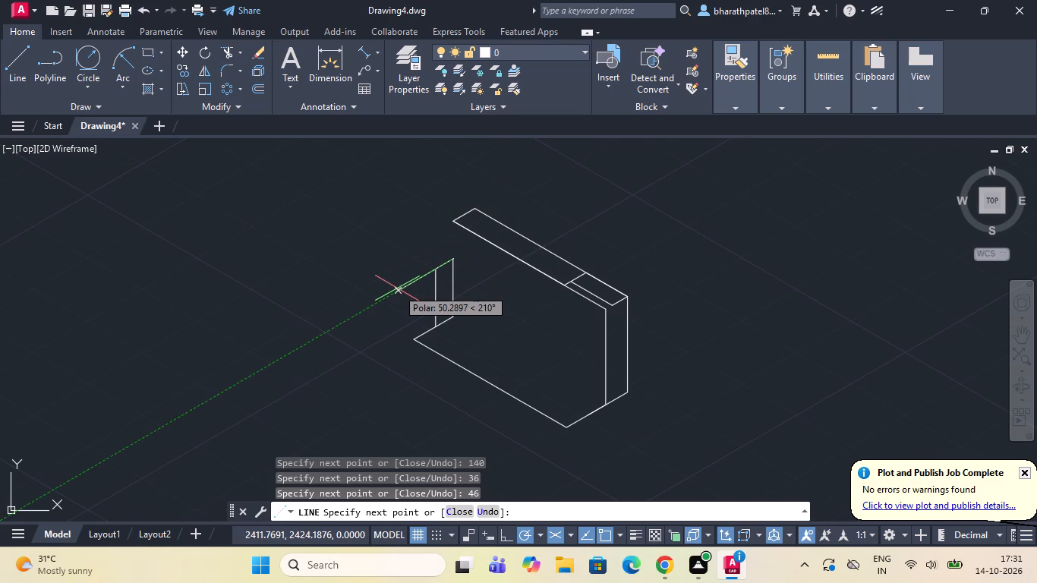
pyautogui.write('36')
pyautogui.press('Return')
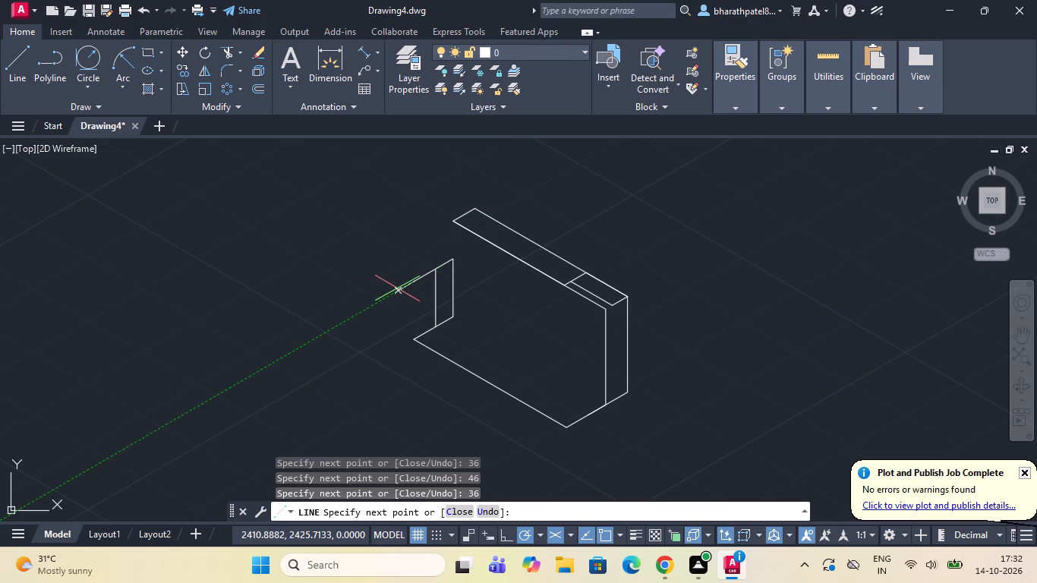
pyautogui.scroll(4, 411, 341)
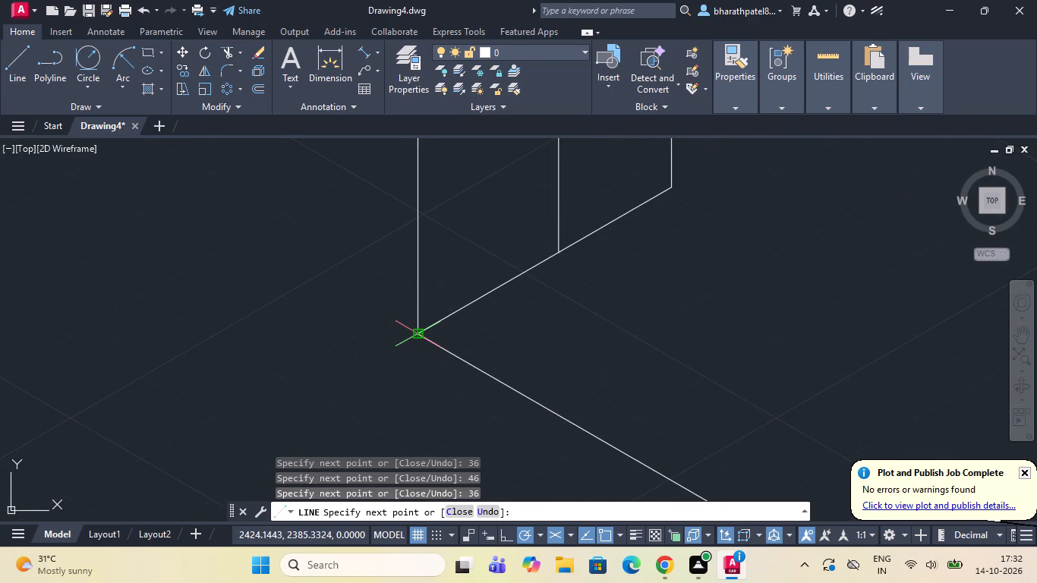
pyautogui.scroll(-3, 418, 332)
pyautogui.click(418, 332)
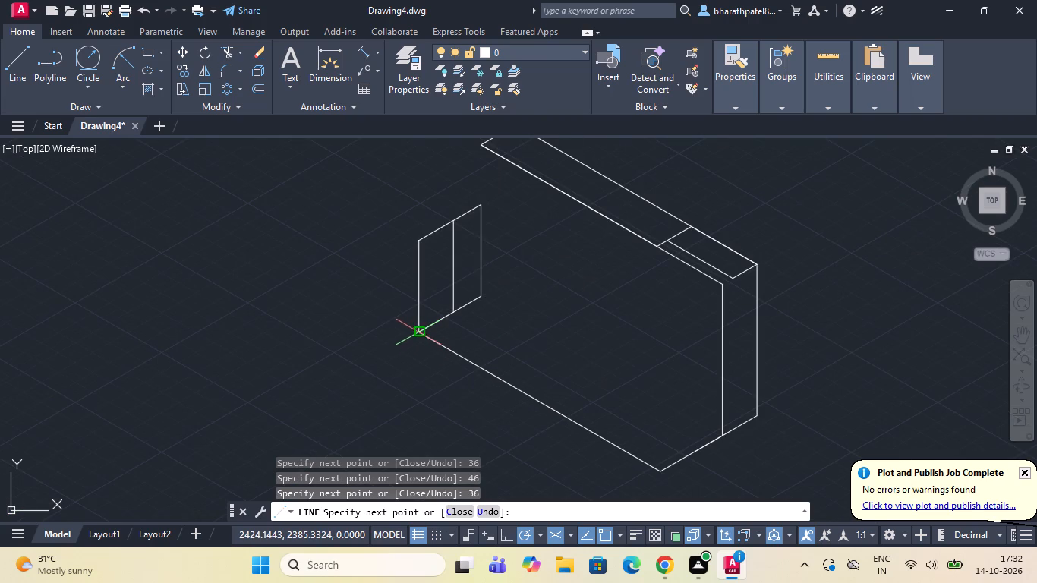
pyautogui.press('Escape')
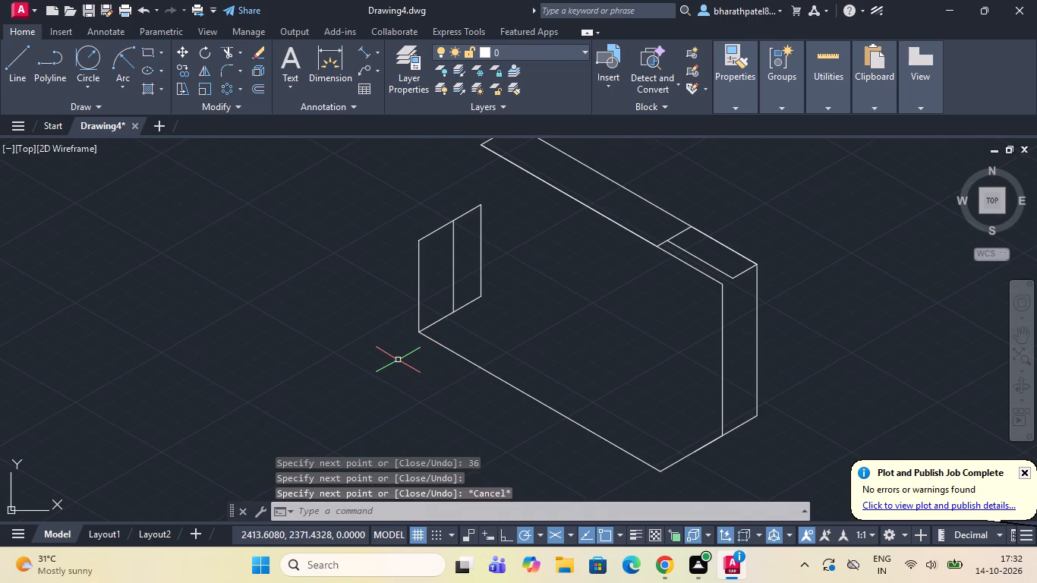
# Erase the vertical line crossing the middle of the 36 by 46 end face.
pyautogui.click(453, 263)
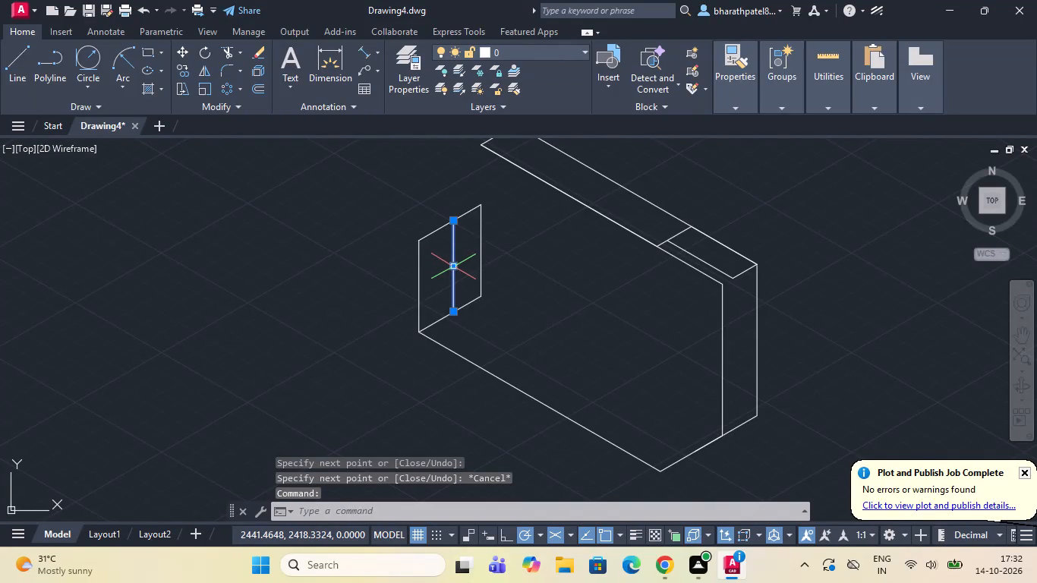
pyautogui.press('Delete')
# Draw the block's top face from the end face's upper inner corner: 36 units along 330°, 36 along 210°, and 36 along 150°.
pyautogui.scroll(-2, 453, 263)
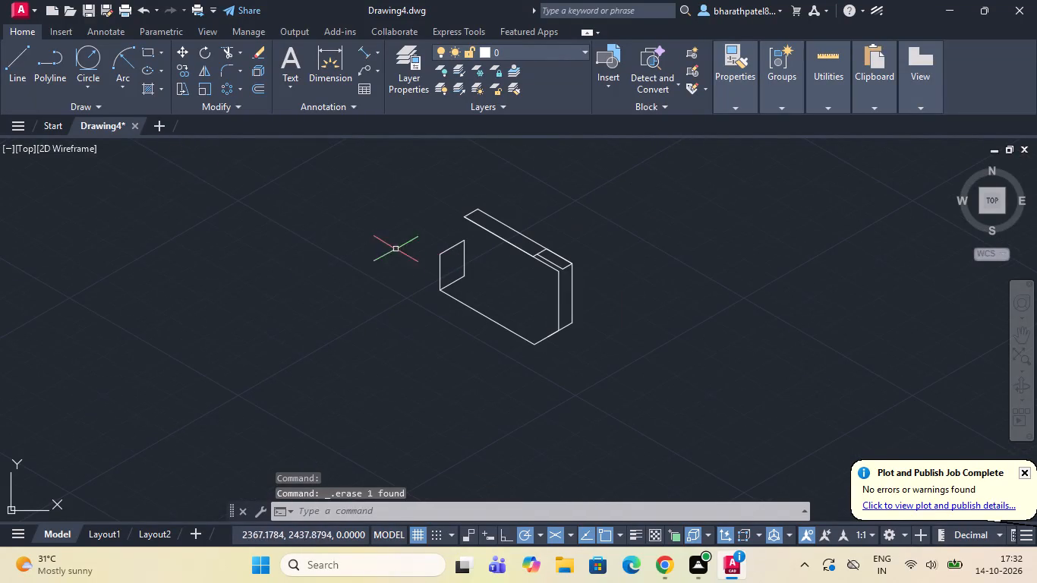
pyautogui.click(5, 52)
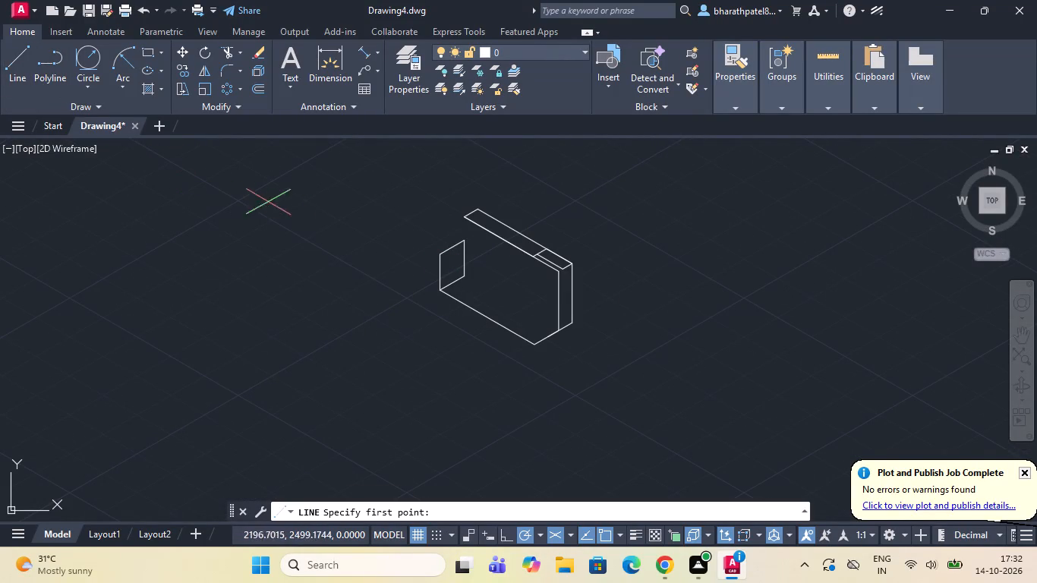
pyautogui.scroll(4, 476, 239)
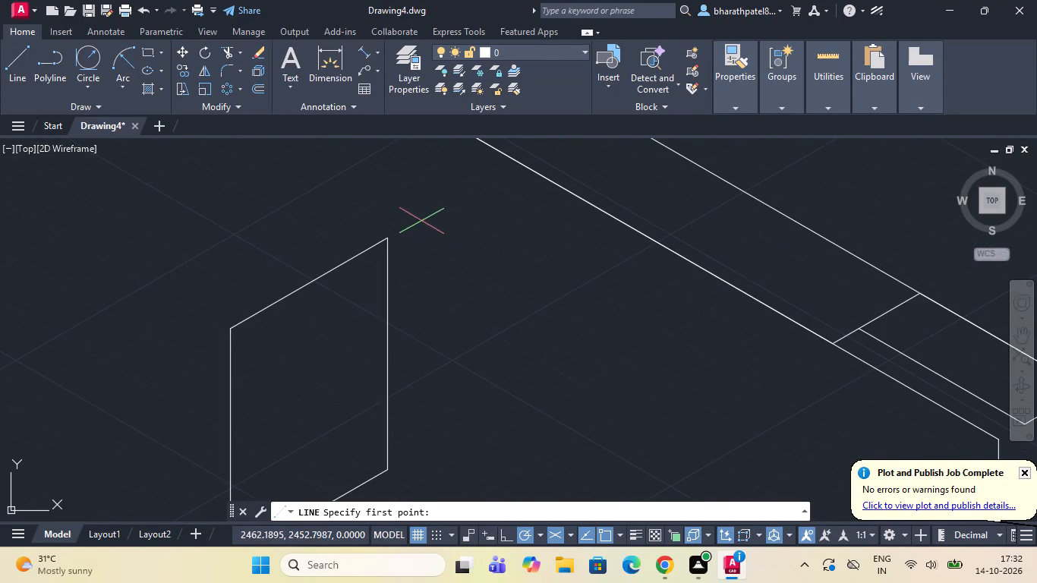
pyautogui.click(384, 239)
pyautogui.scroll(-3, 384, 239)
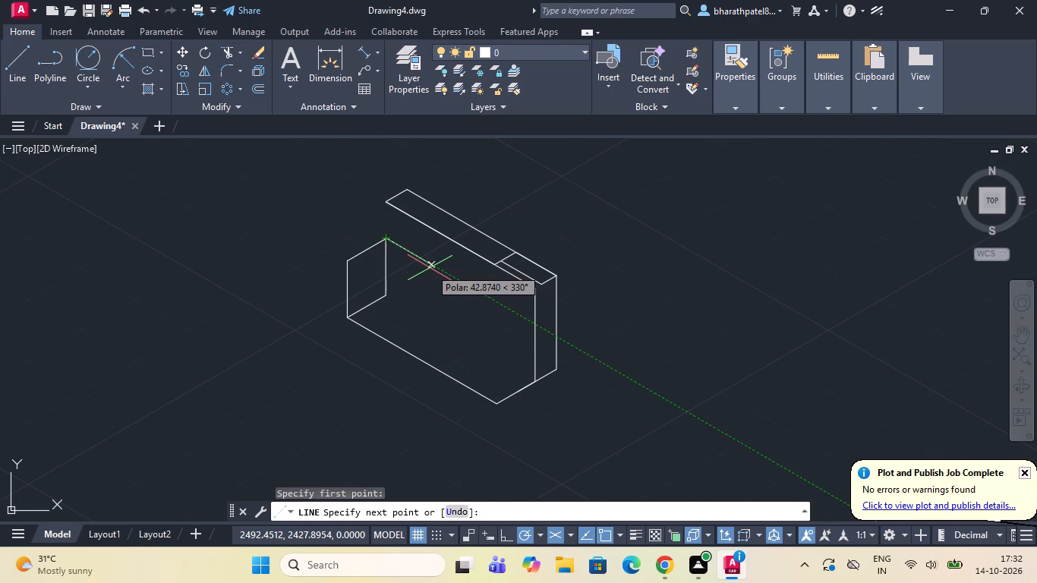
pyautogui.write('36')
pyautogui.press('Return')
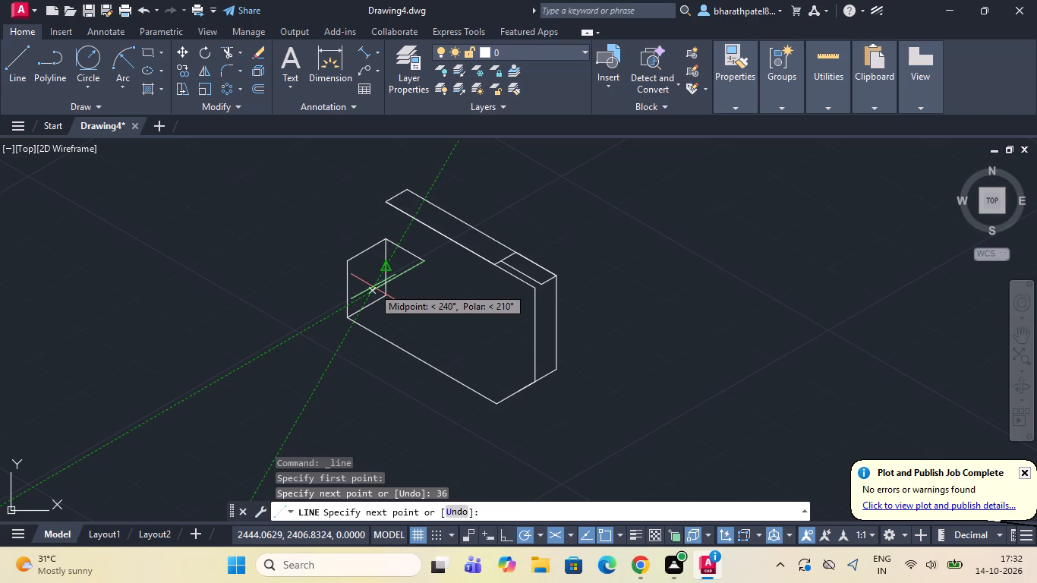
pyautogui.write('36')
pyautogui.press('Return')
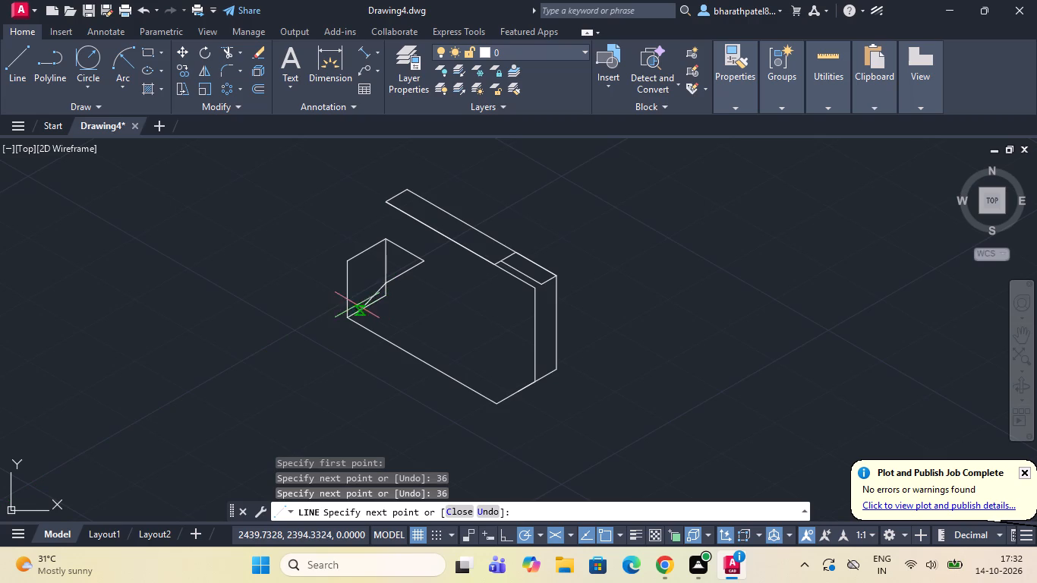
pyautogui.scroll(1, 351, 282)
pyautogui.scroll(-3, 351, 282)
pyautogui.scroll(4, 345, 267)
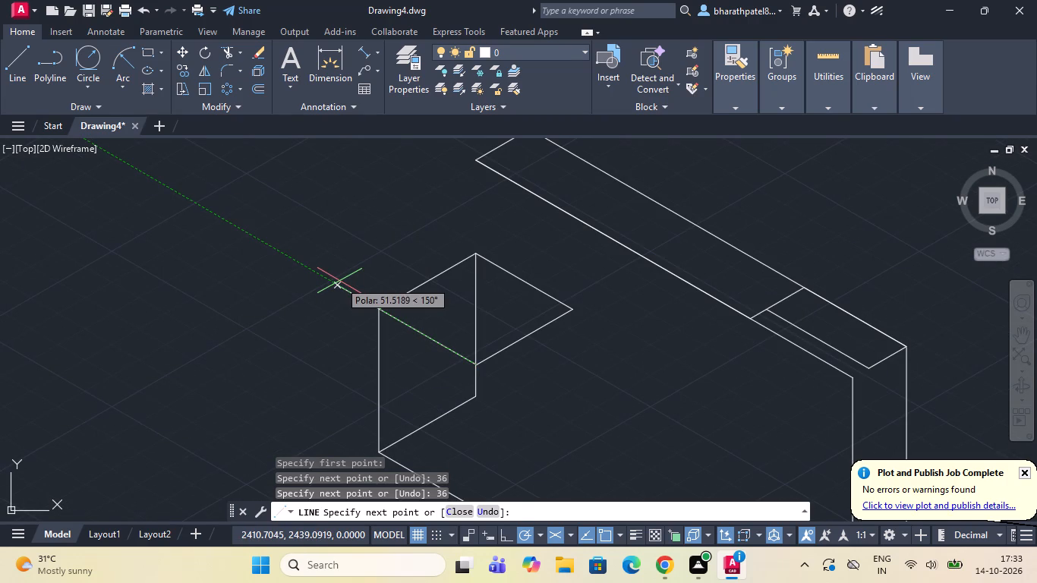
pyautogui.press('3')
pyautogui.press('6')
pyautogui.press('Return')
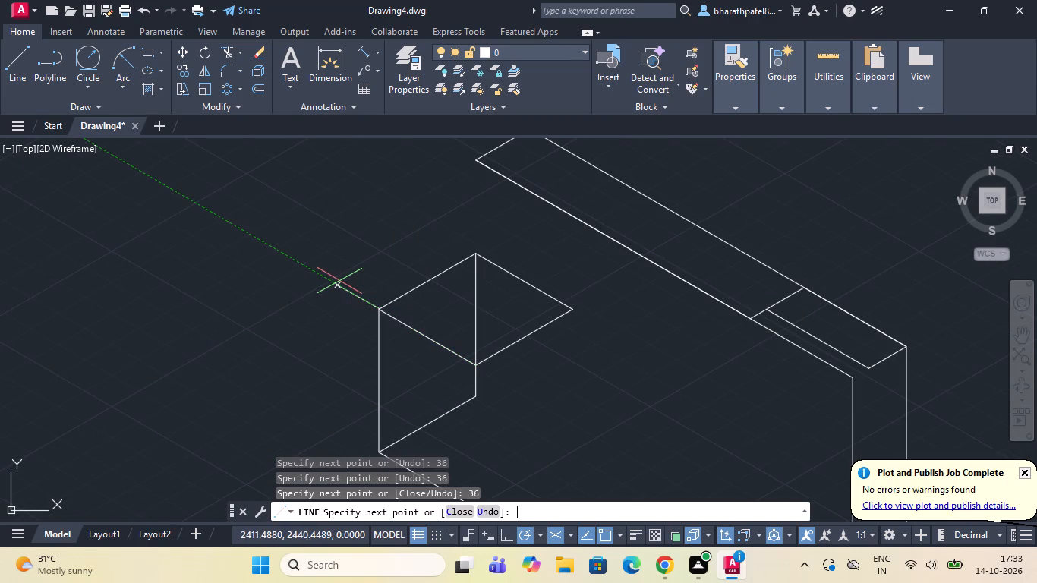
pyautogui.press('Escape')
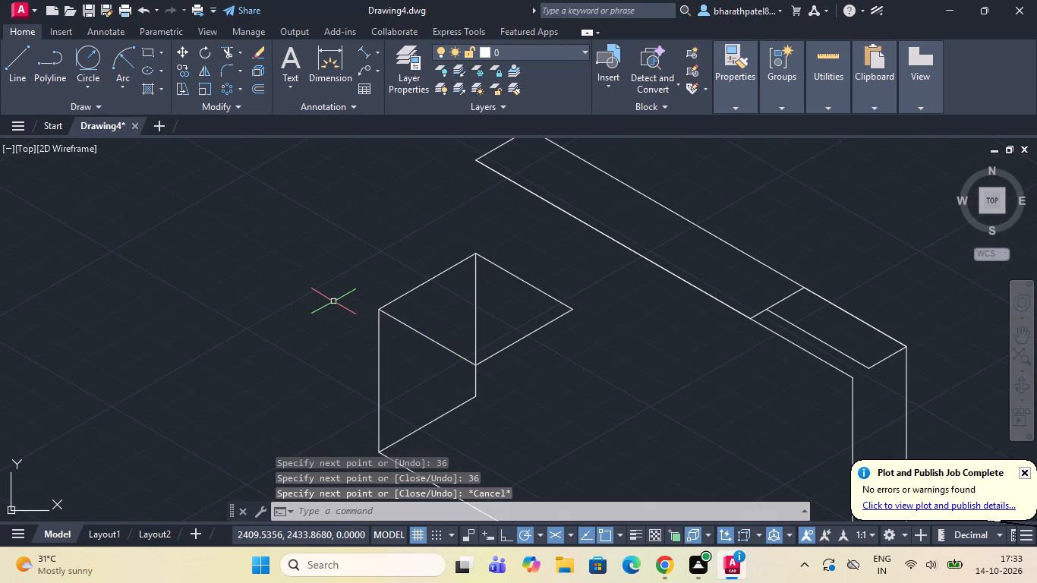
# Draw a 46-unit line straight down from the top face's front corner to the long base edge.
pyautogui.scroll(1, 333, 301)
pyautogui.scroll(-2, 333, 301)
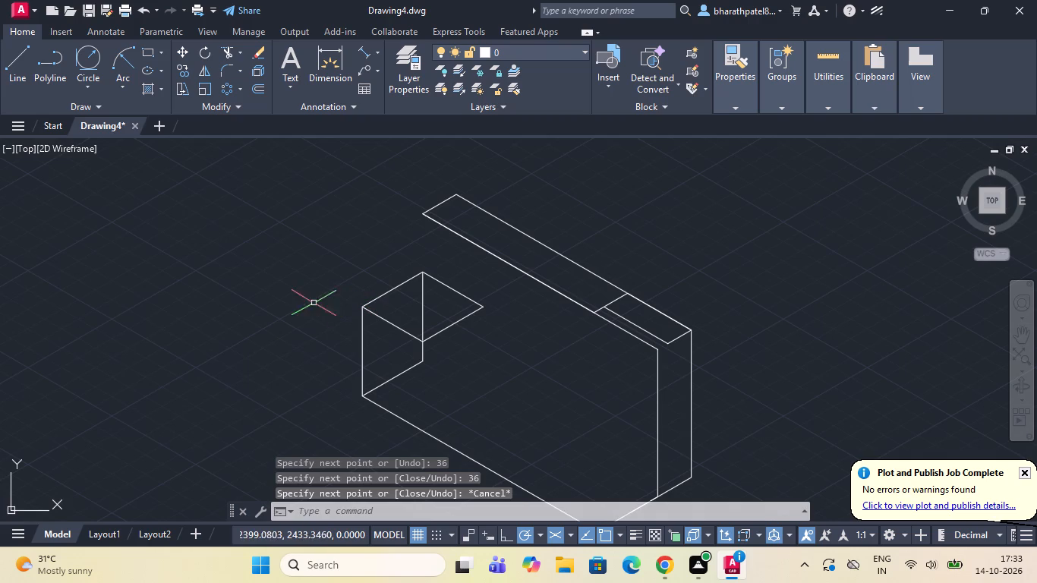
pyautogui.click(23, 62)
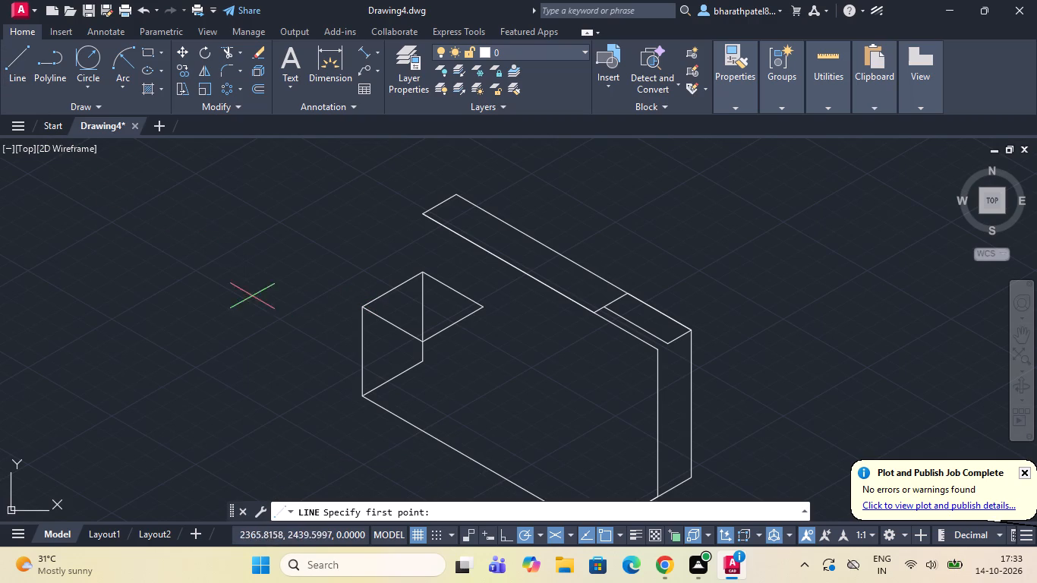
pyautogui.click(420, 343)
pyautogui.scroll(-2, 420, 343)
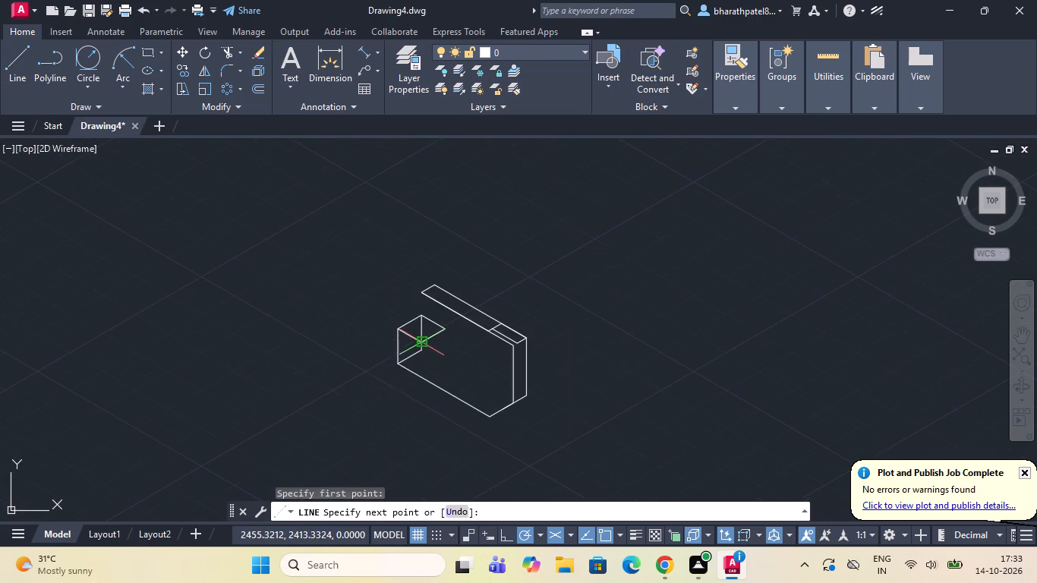
pyautogui.scroll(3, 410, 392)
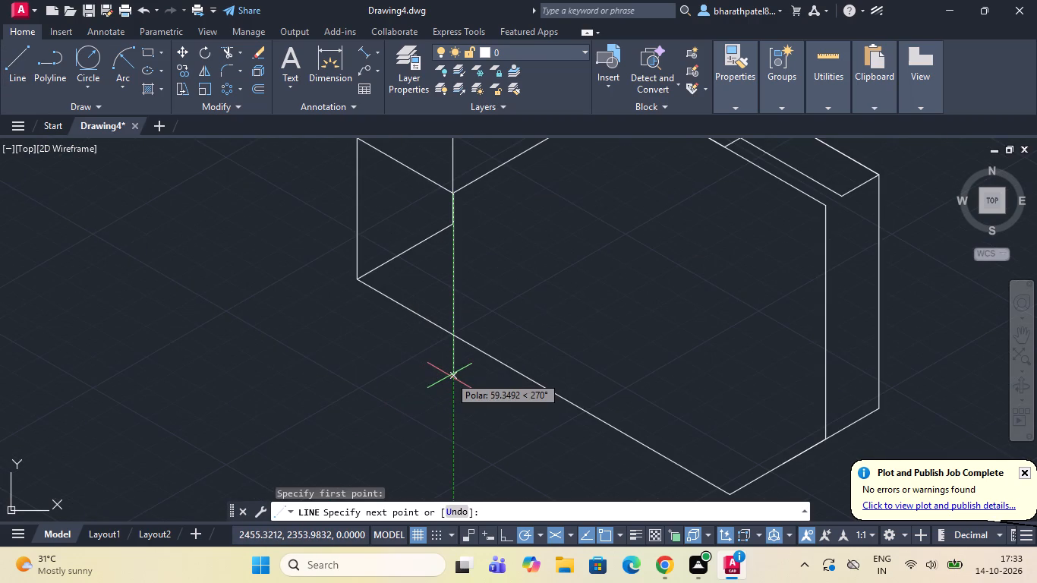
pyautogui.write('46')
pyautogui.press('Return')
pyautogui.scroll(-3, 449, 376)
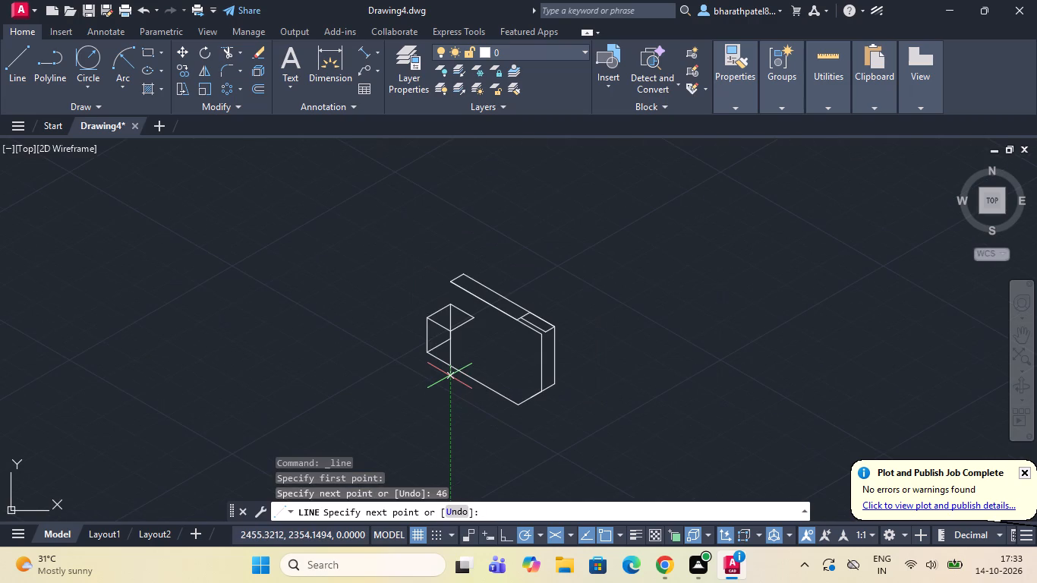
pyautogui.press('Escape')
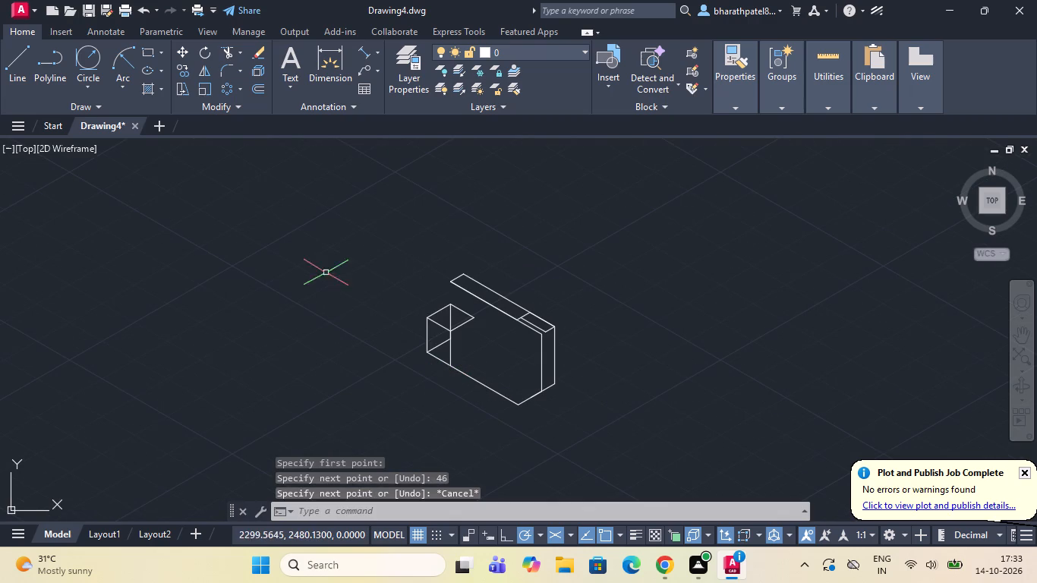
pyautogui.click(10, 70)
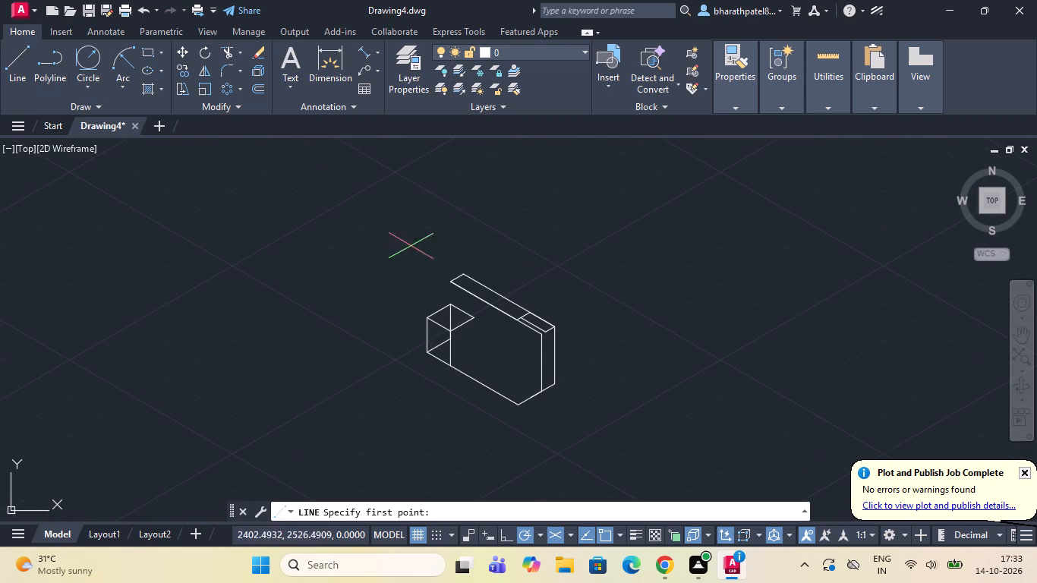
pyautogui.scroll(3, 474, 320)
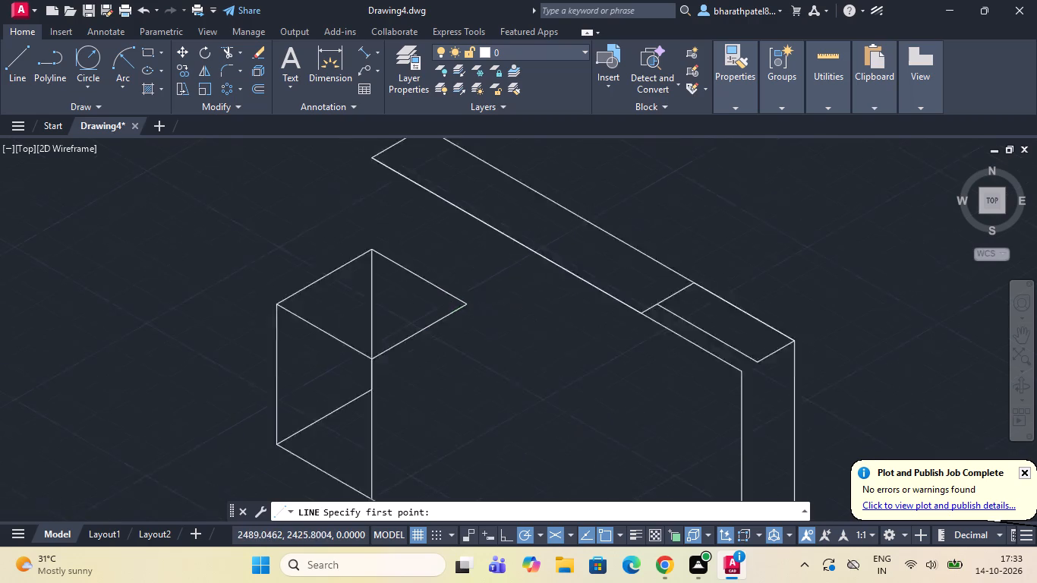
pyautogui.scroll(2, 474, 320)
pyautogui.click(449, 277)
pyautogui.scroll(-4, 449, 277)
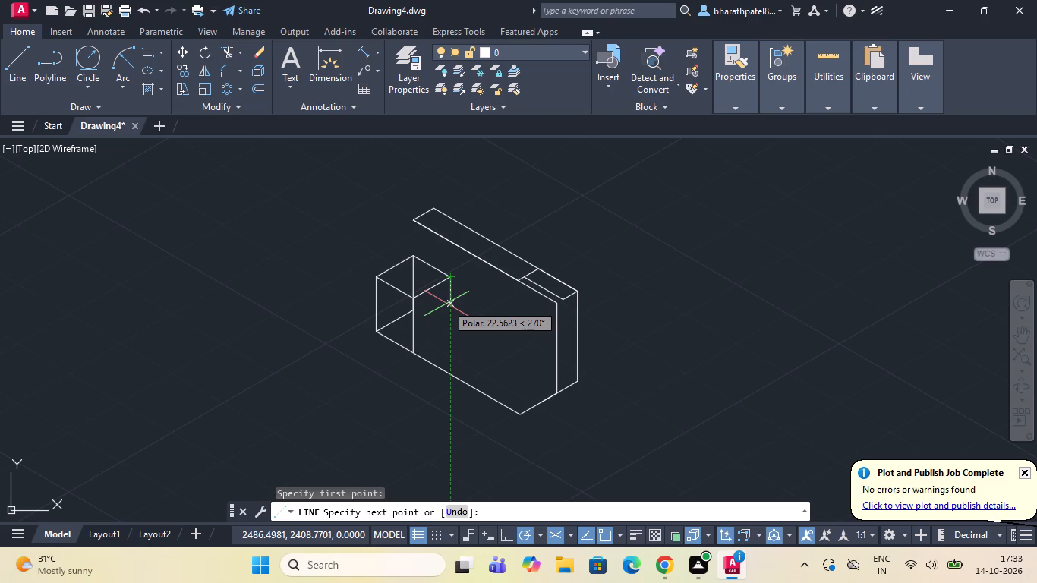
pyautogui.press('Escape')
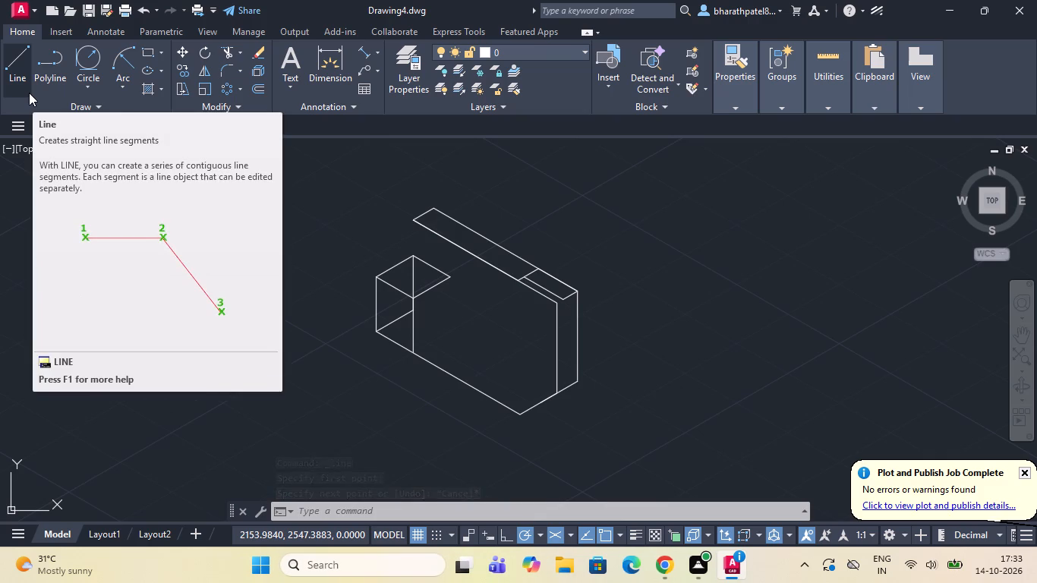
# Start a line from the lowest corner of the base outline and switch to Chrome for the reference drawing.
pyautogui.click(14, 77)
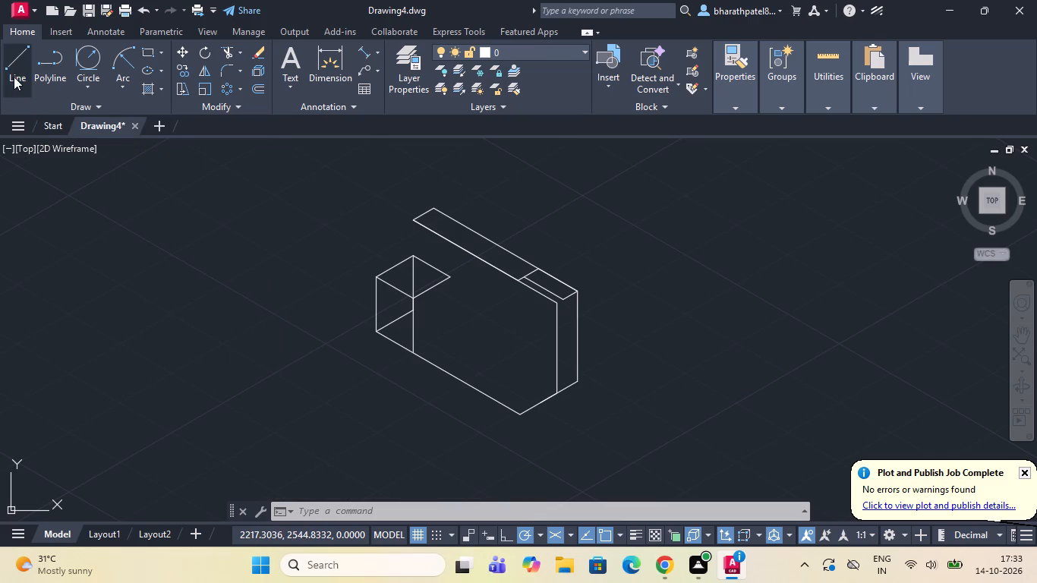
pyautogui.click(520, 411)
pyautogui.scroll(2, 512, 422)
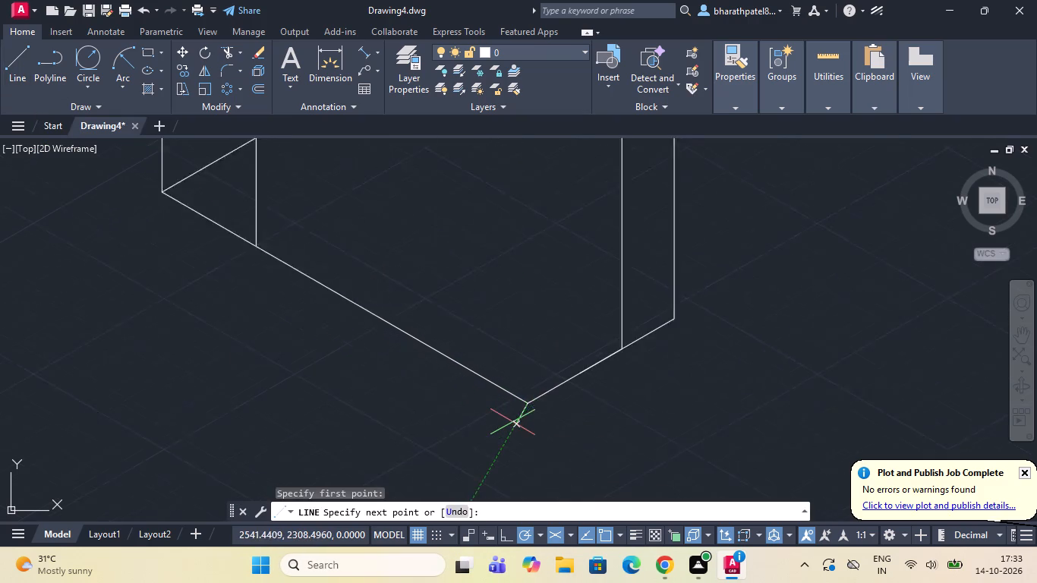
pyautogui.scroll(2, 512, 422)
pyautogui.scroll(-4, 512, 422)
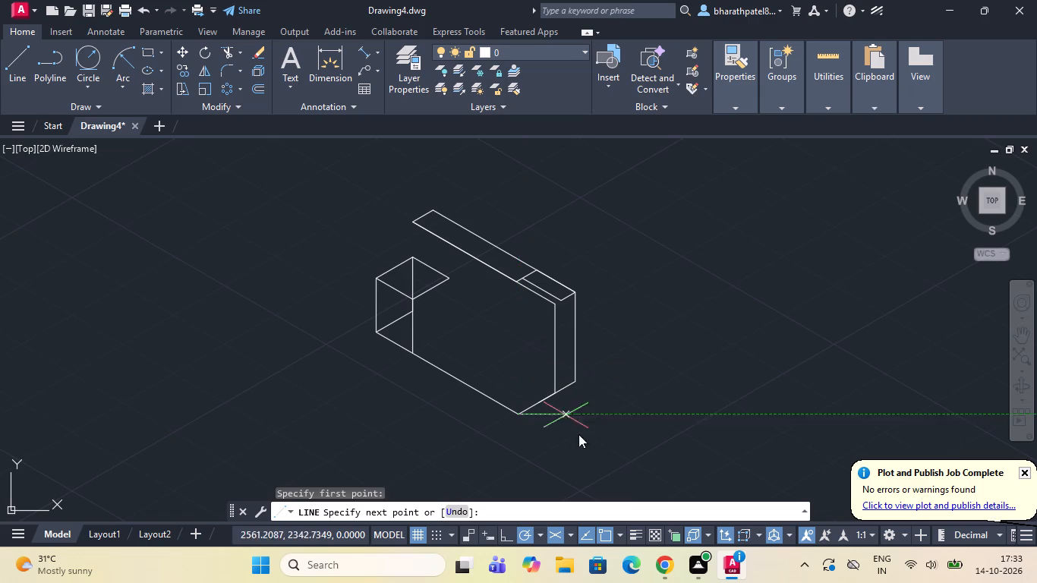
pyautogui.click(667, 561)
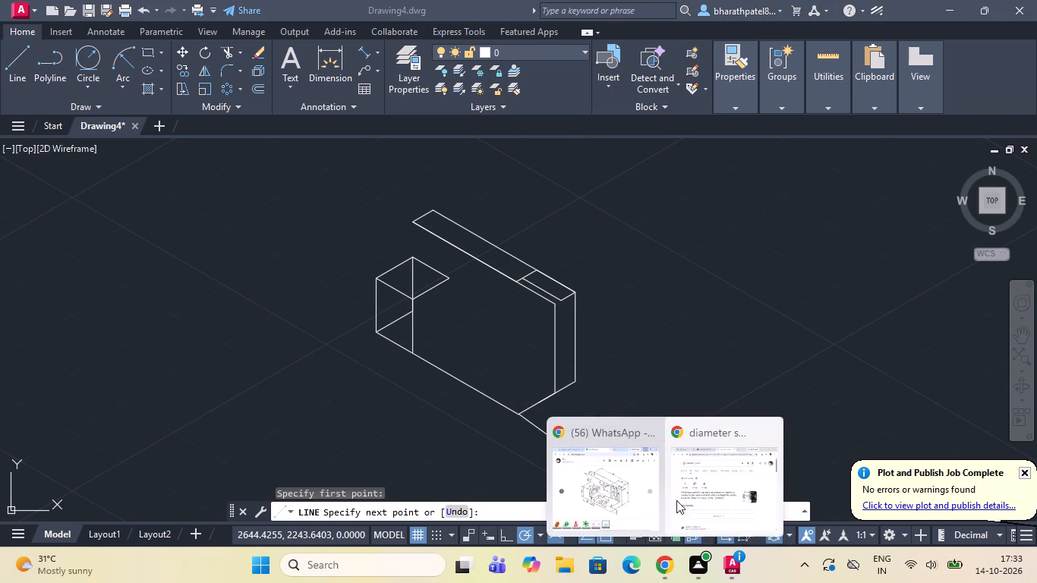
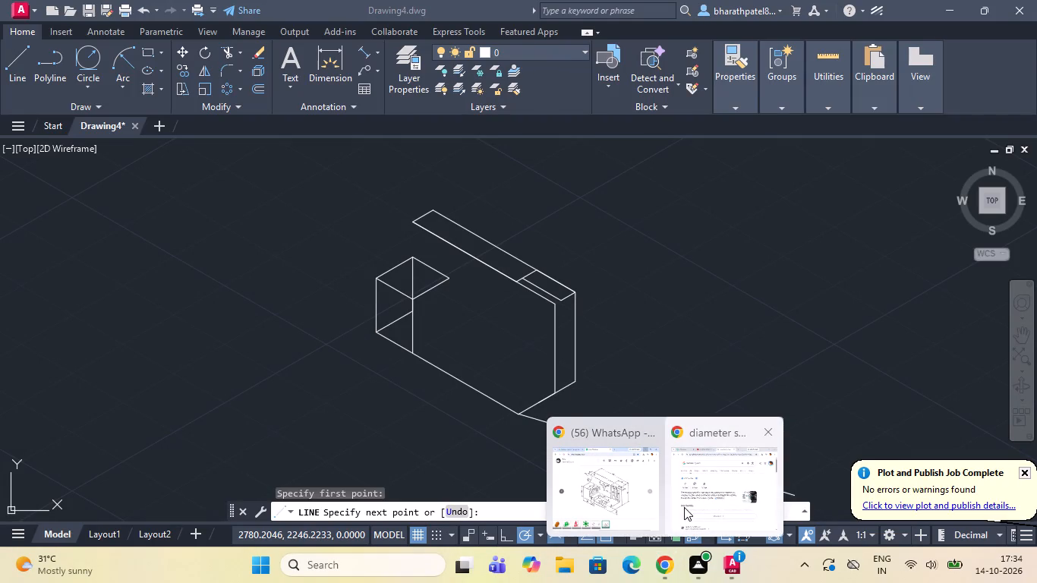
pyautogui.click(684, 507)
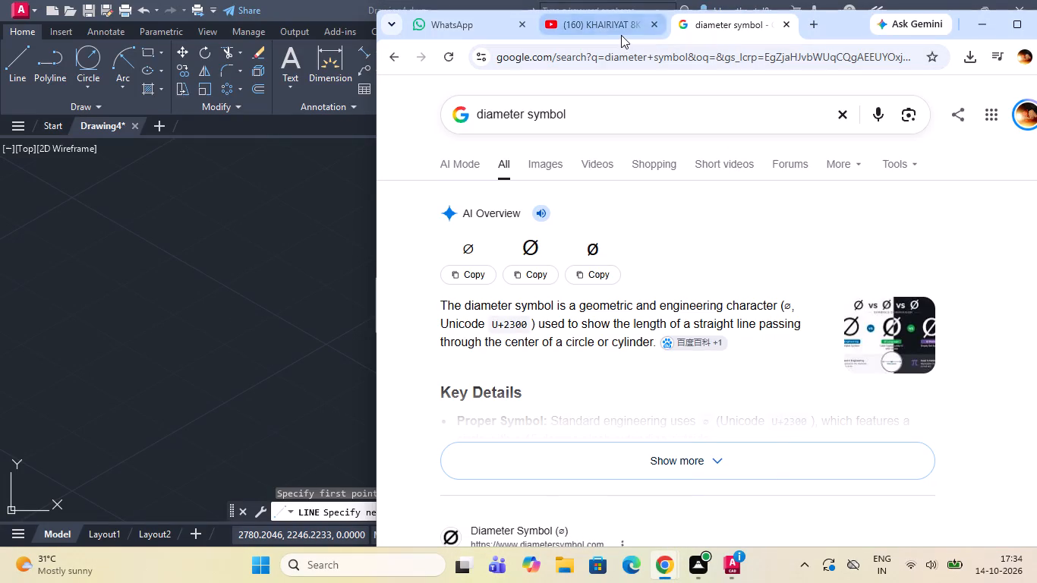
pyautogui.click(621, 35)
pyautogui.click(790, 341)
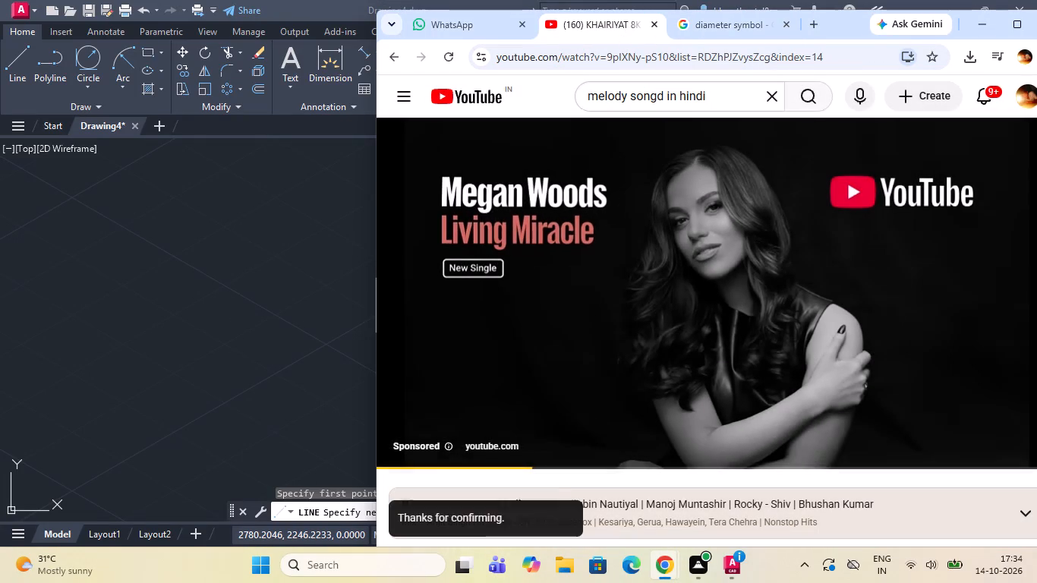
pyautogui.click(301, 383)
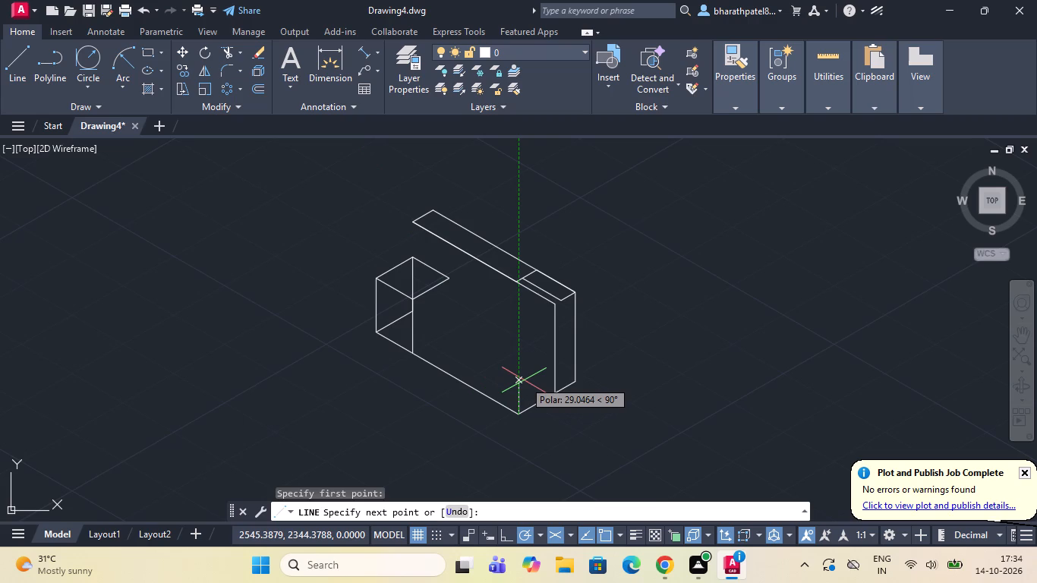
# Draw the base's upper front edge: 20 units up from the lowest corner, and along 150° just past the block's vertical edge.
pyautogui.write('20')
pyautogui.press('Return')
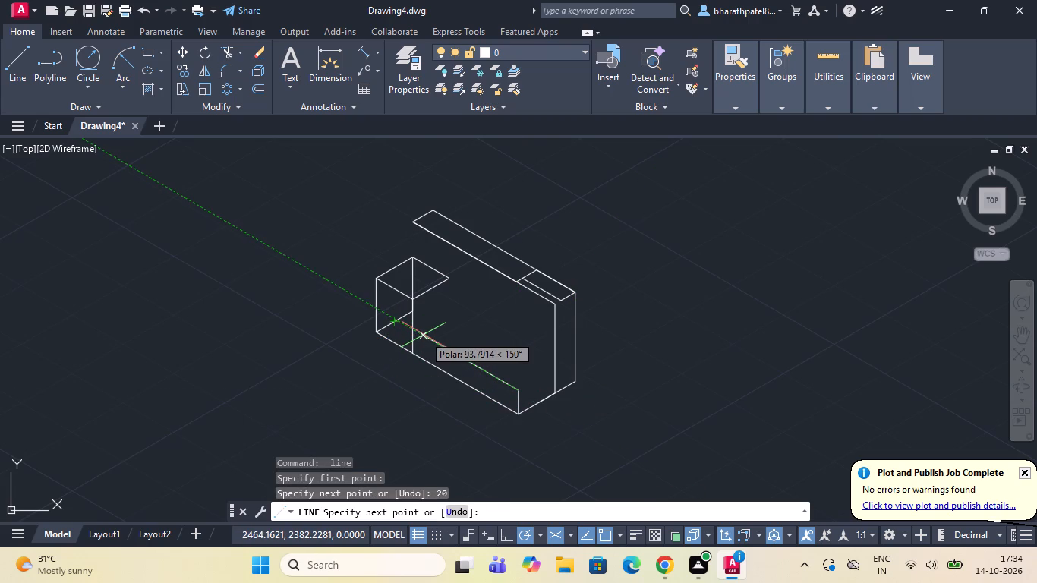
pyautogui.scroll(3, 424, 335)
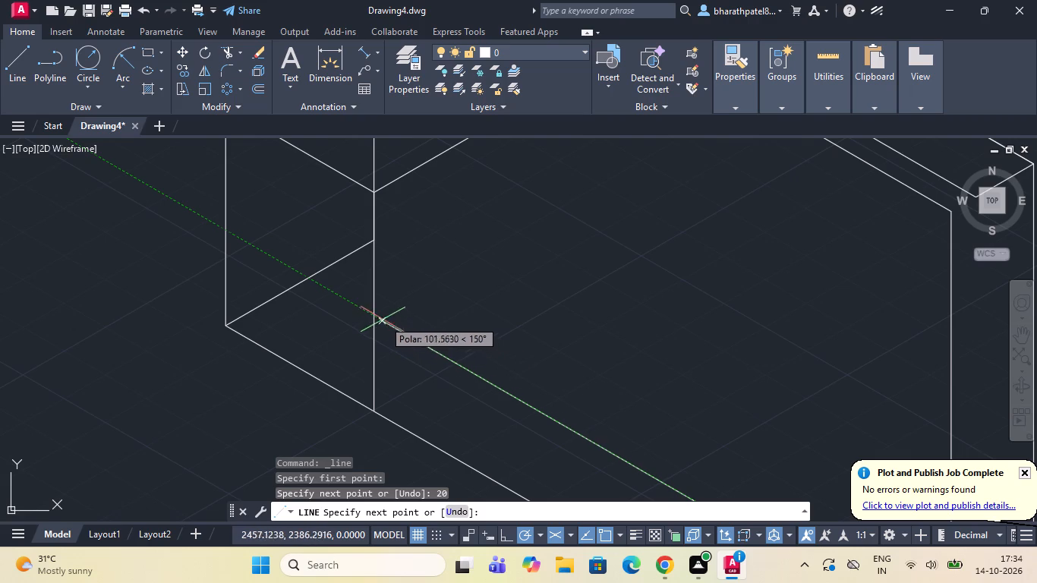
pyautogui.click(358, 304)
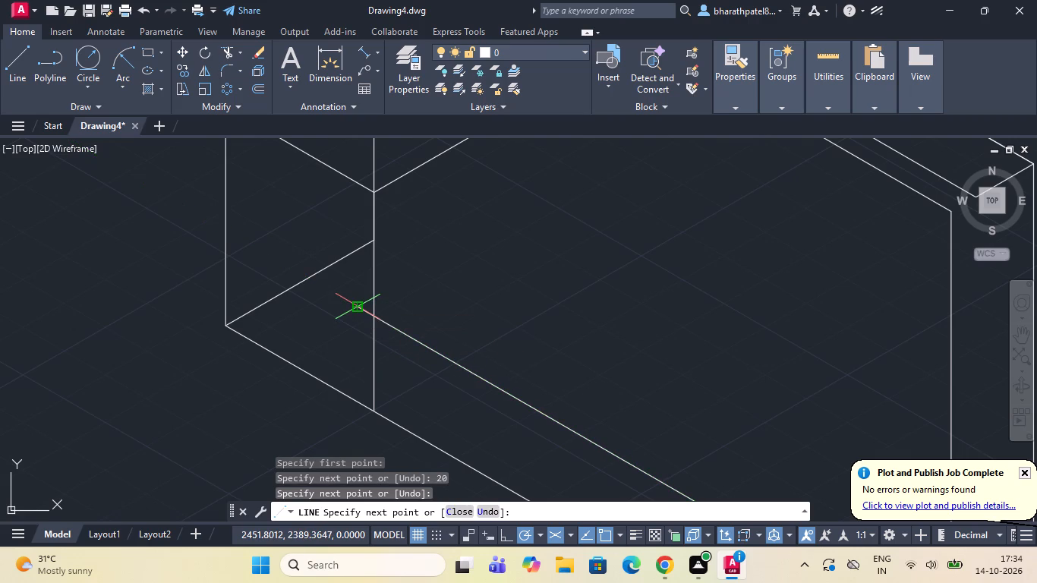
pyautogui.scroll(-2, 384, 287)
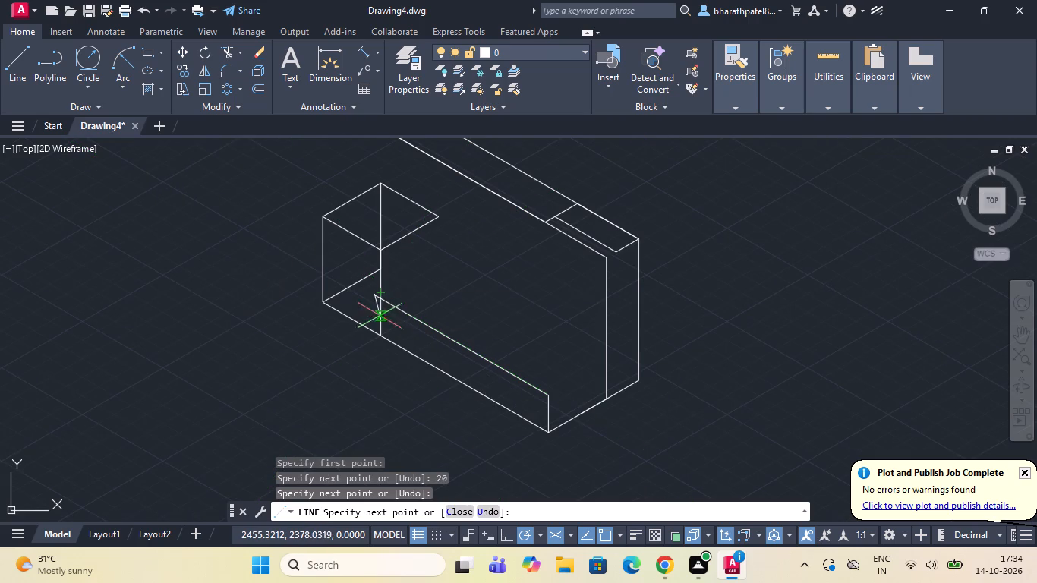
pyautogui.press('Escape')
pyautogui.scroll(-3, 376, 321)
pyautogui.scroll(4, 389, 323)
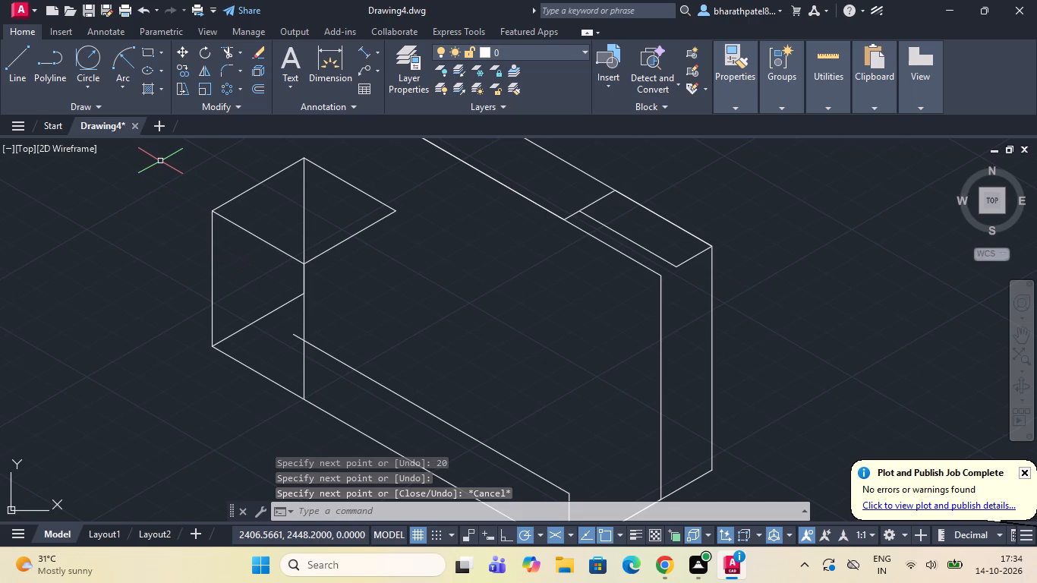
# From the foot of the block's front vertical edge, draw 15 units along 330° and about 27 units straight up past the base's upper edge.
pyautogui.click(13, 63)
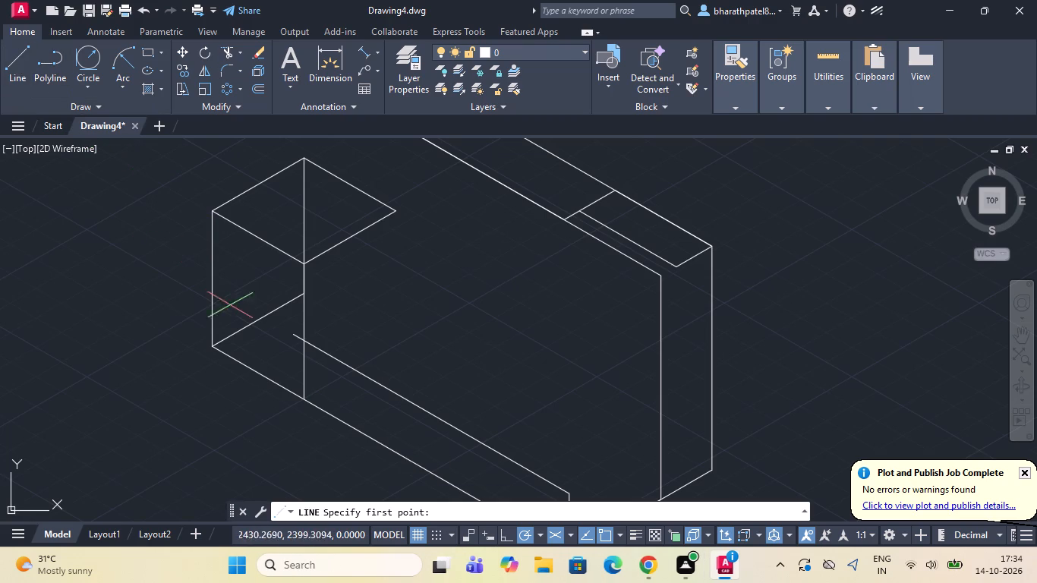
pyautogui.click(302, 400)
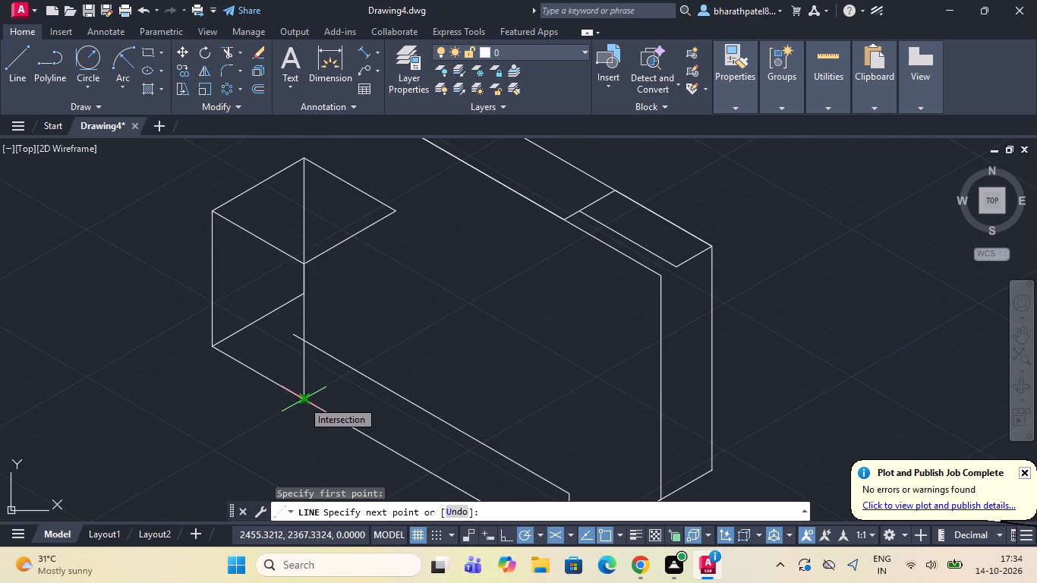
pyautogui.scroll(3, 302, 400)
pyautogui.scroll(-6, 292, 416)
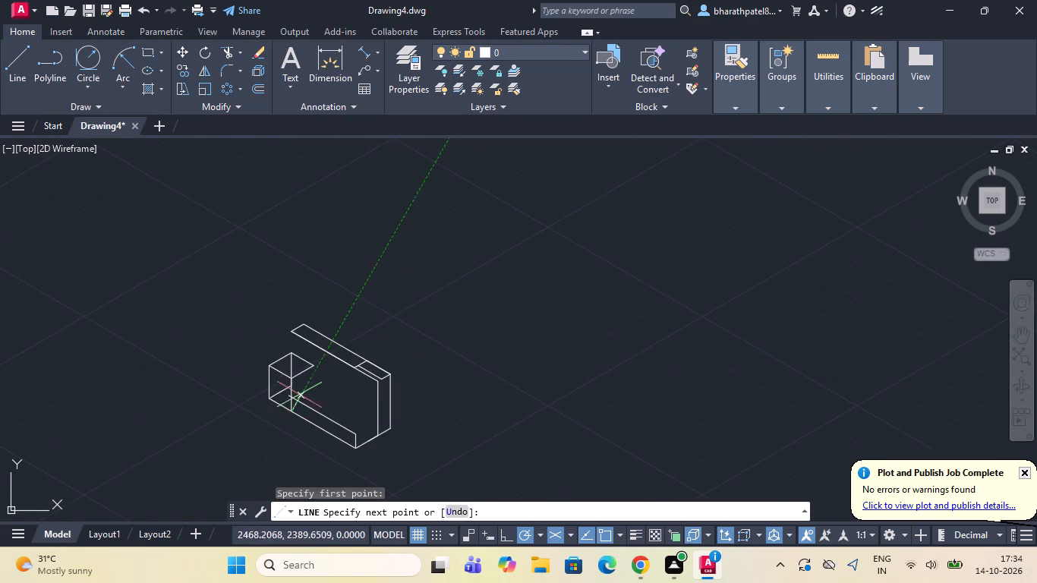
pyautogui.scroll(-2, 304, 386)
pyautogui.scroll(4, 314, 411)
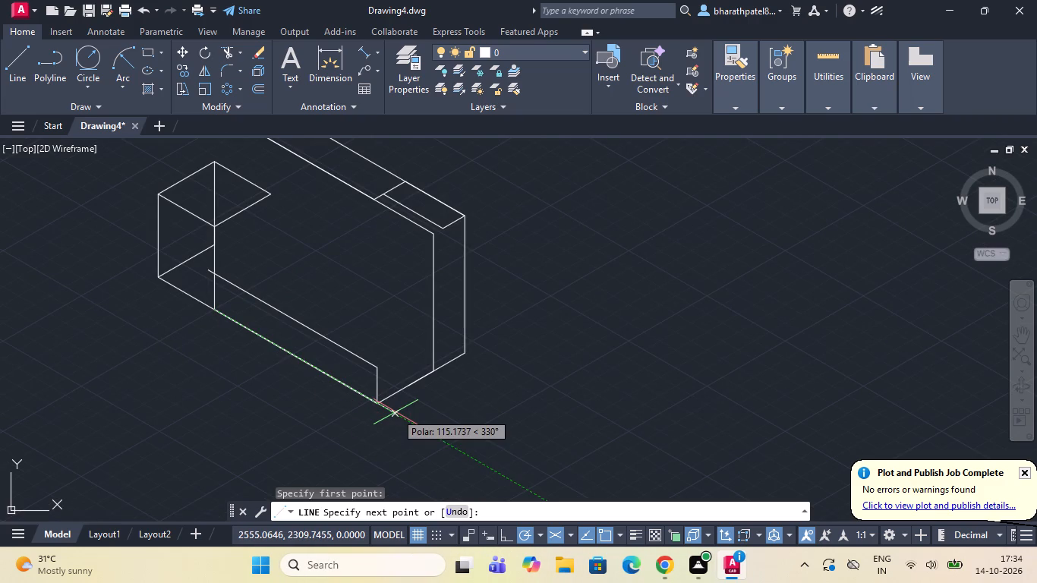
pyautogui.write('15')
pyautogui.press('Return')
pyautogui.scroll(2, 223, 313)
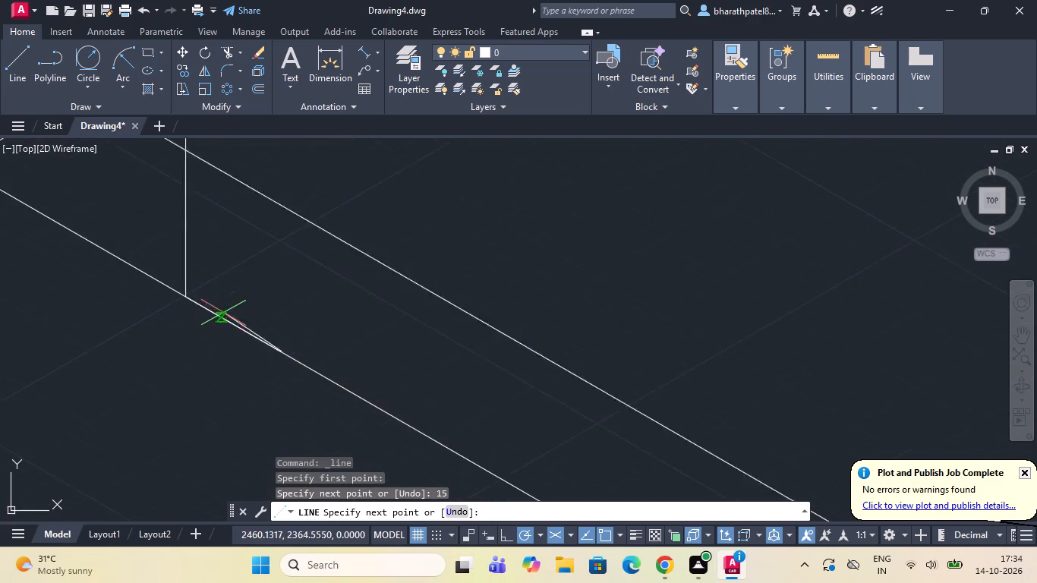
pyautogui.scroll(2, 223, 313)
pyautogui.scroll(-3, 267, 281)
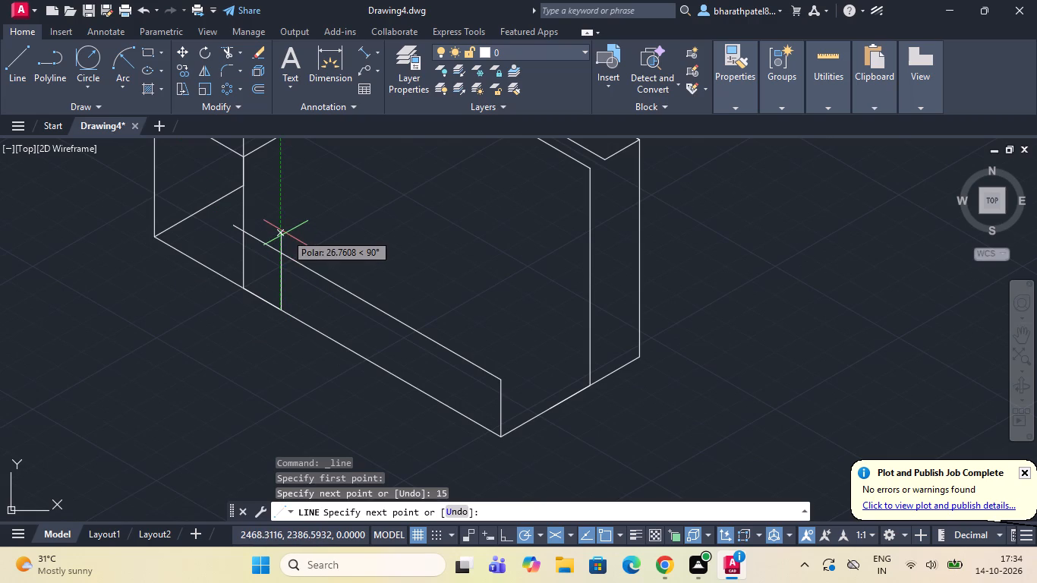
pyautogui.click(285, 233)
pyautogui.press('Escape')
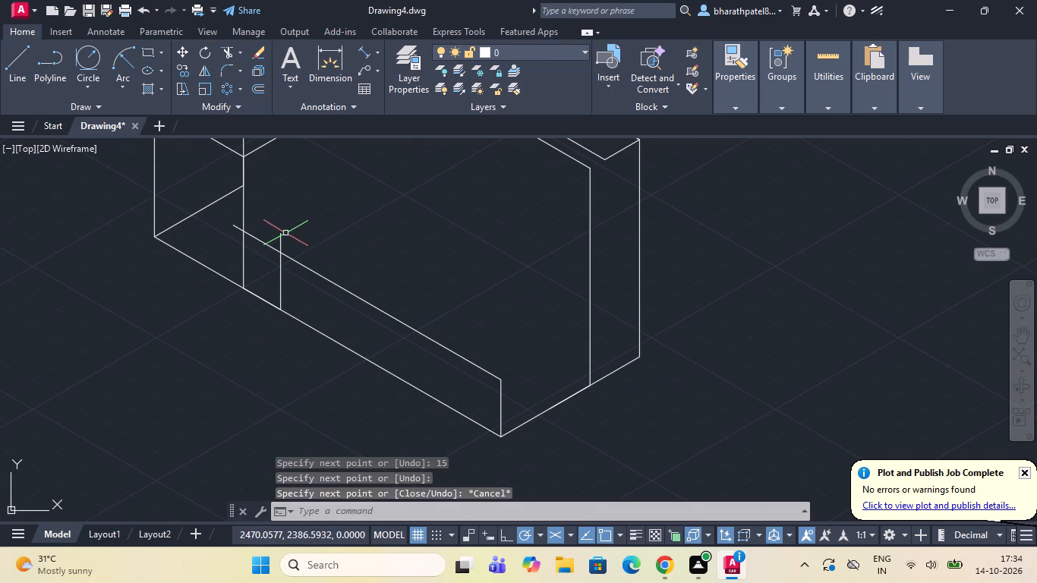
# Trim the overshooting ends of the base's upper front edge and of the short vertical line beside the block.
pyautogui.click(229, 52)
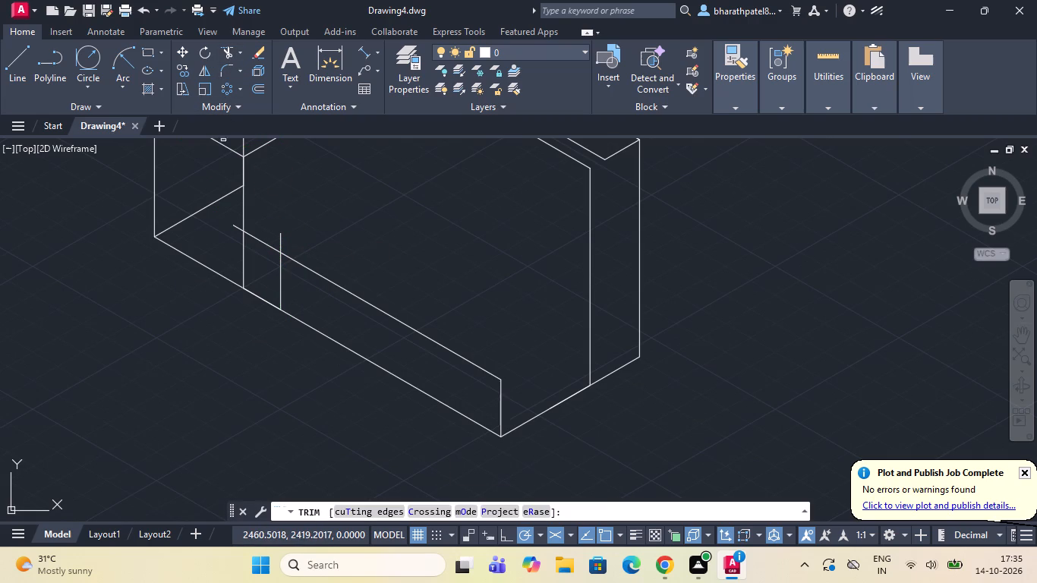
pyautogui.click(233, 231)
pyautogui.click(234, 225)
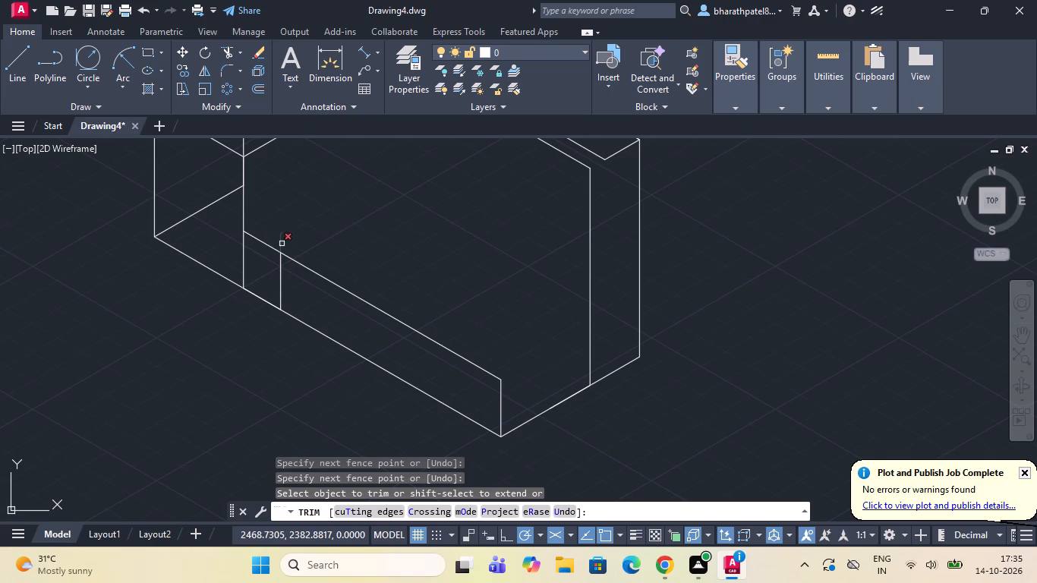
pyautogui.click(282, 244)
# Draw the notch on the base's front face from the trimmed vertical's top: 10 units down, 30 along 330°, and 10 up.
pyautogui.click(20, 63)
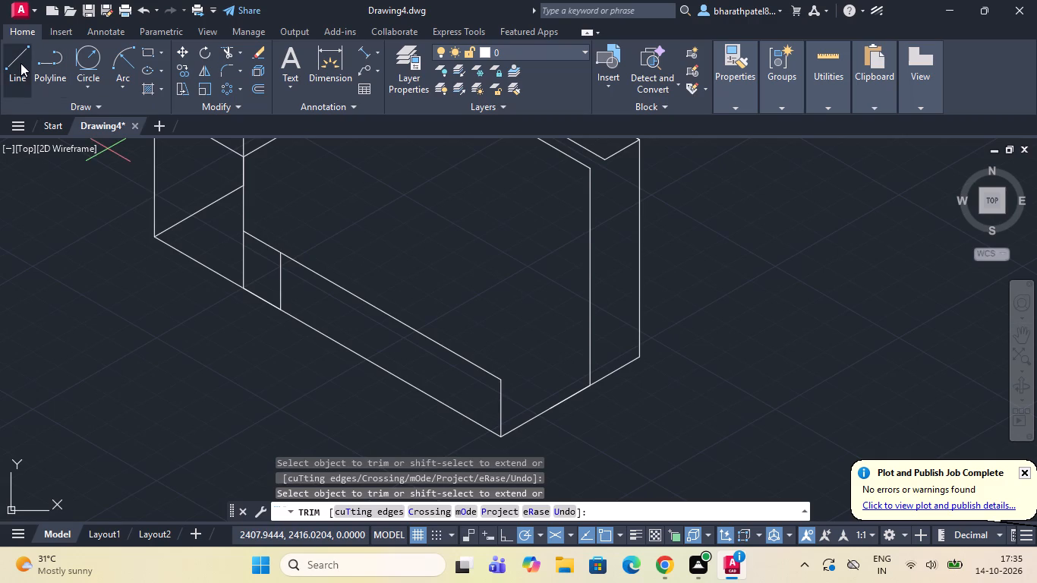
pyautogui.scroll(-1, 156, 266)
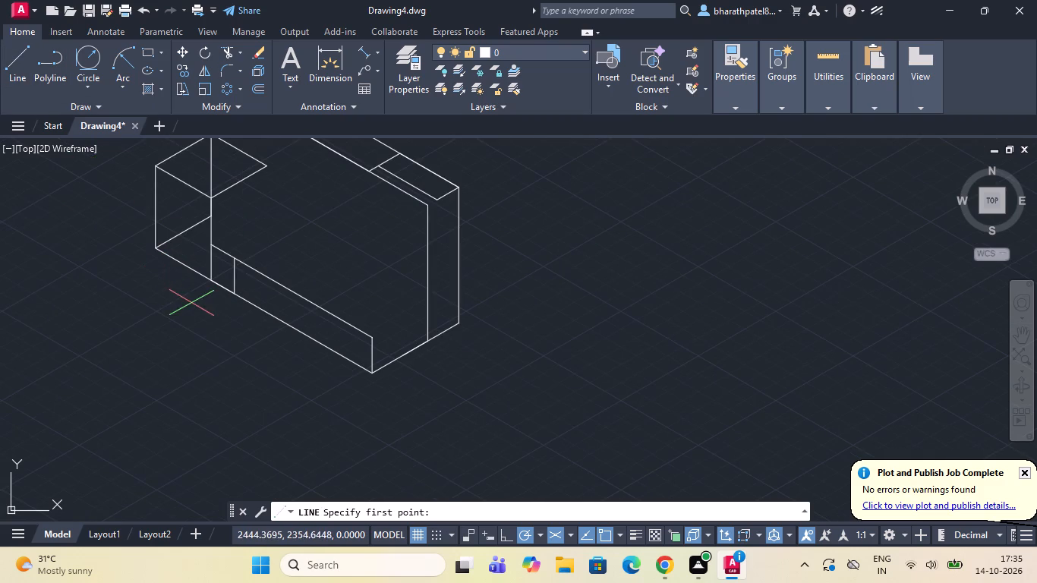
pyautogui.scroll(2, 194, 292)
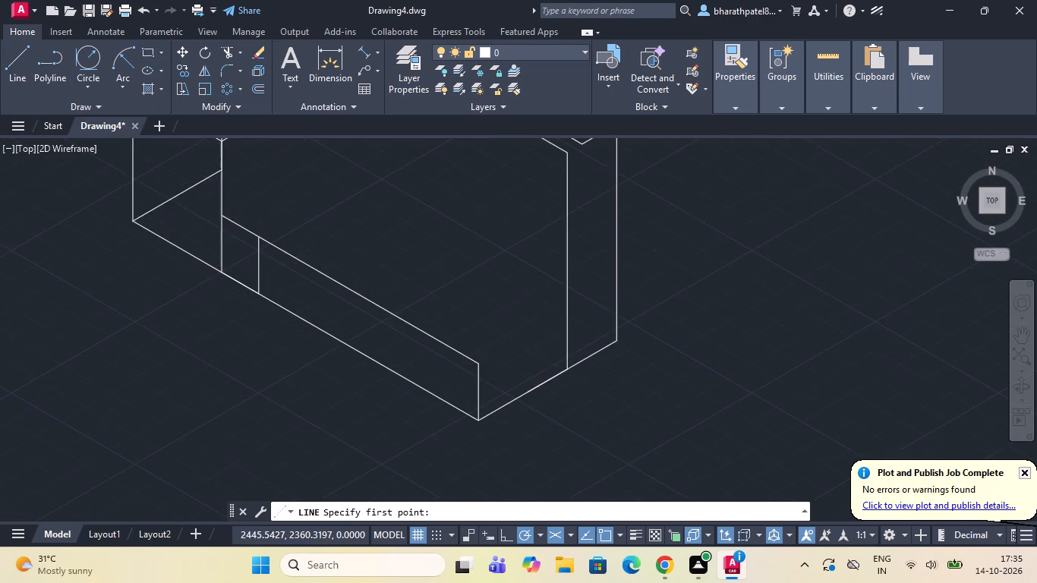
pyautogui.scroll(1, 194, 292)
pyautogui.scroll(-2, 194, 292)
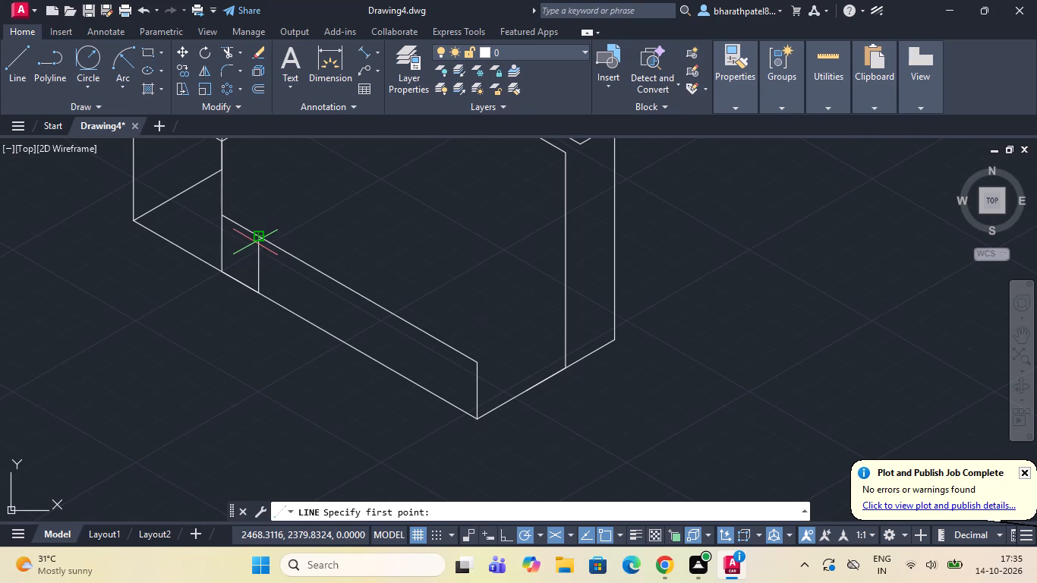
pyautogui.click(257, 235)
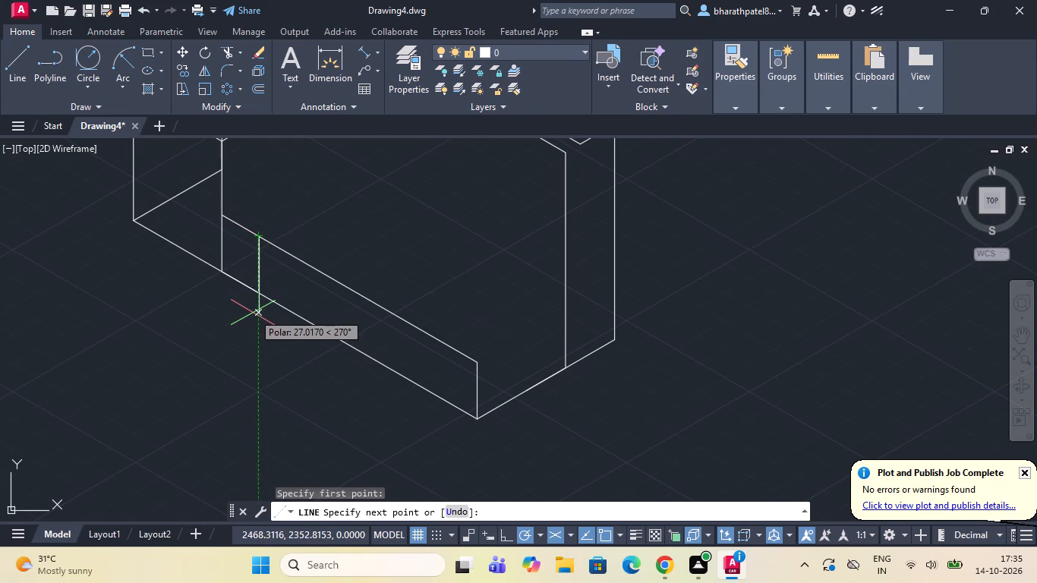
pyautogui.write('10')
pyautogui.press('Return')
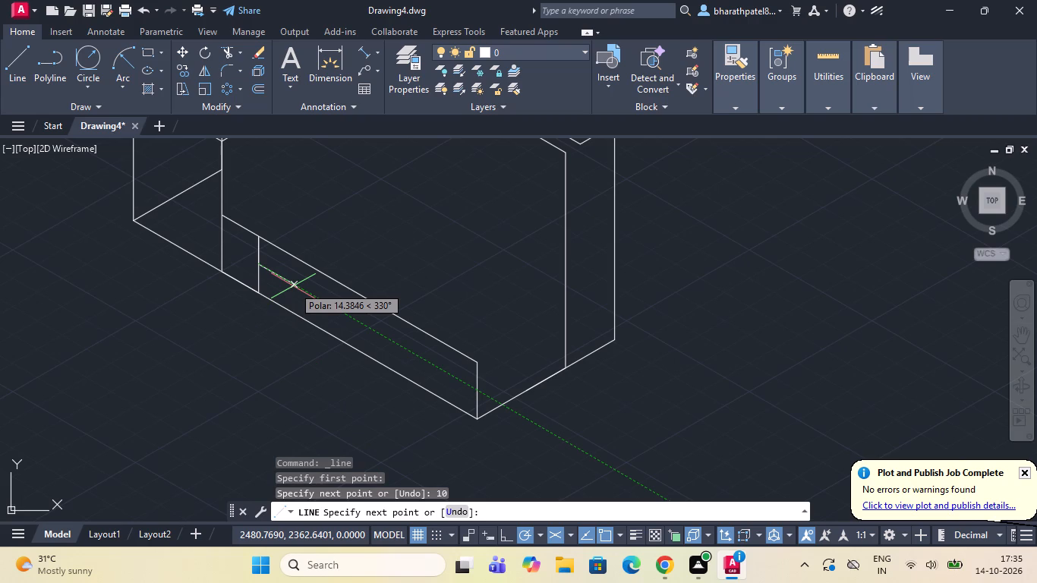
pyautogui.write('30')
pyautogui.press('Return')
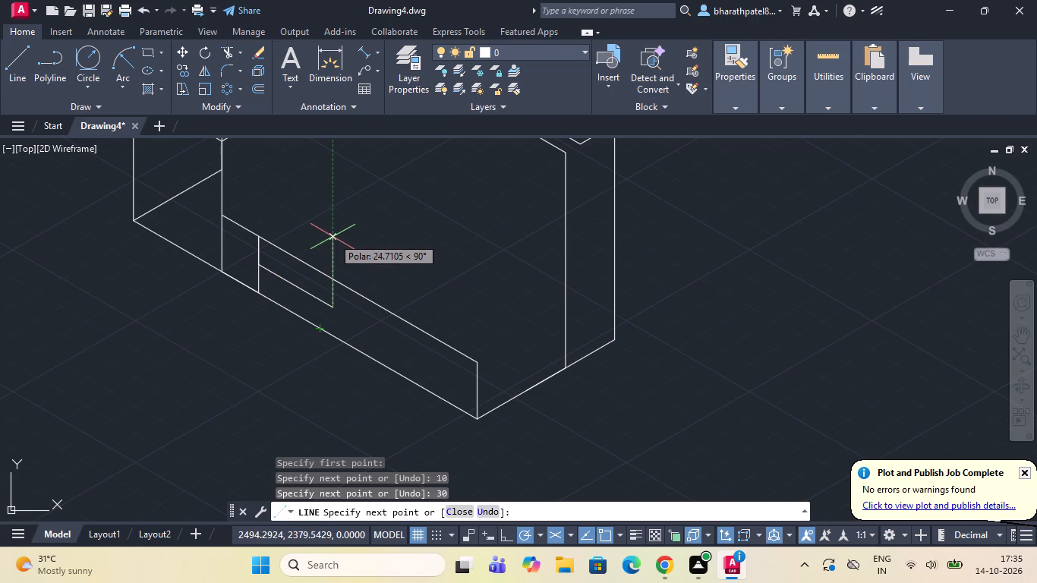
pyautogui.press('1')
pyautogui.press('0')
pyautogui.press('Return')
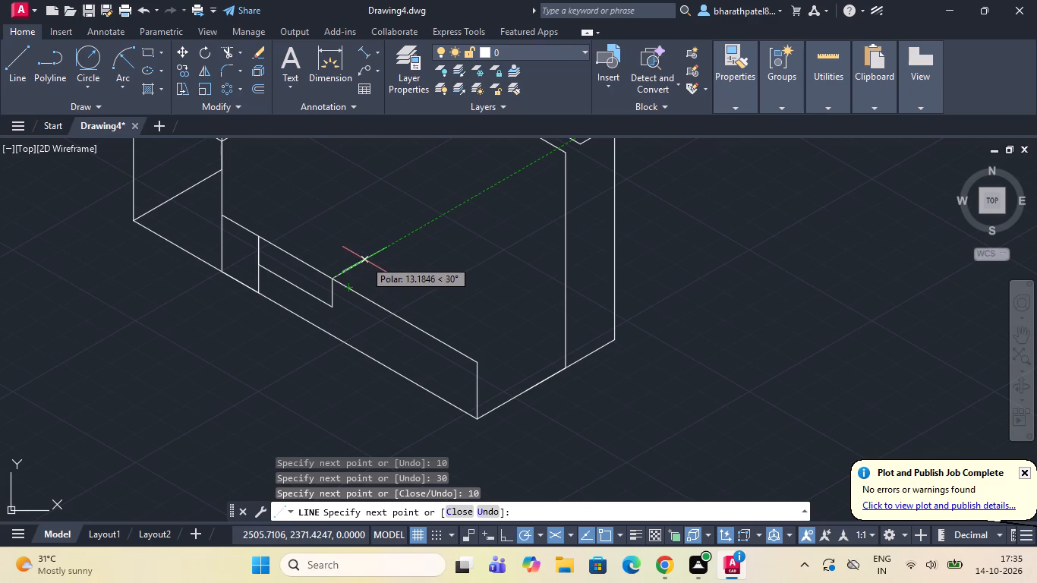
# Continue with the notch's top outline: 22 units along 30°, 30 along 150°, and 22 back to the starting corner.
pyautogui.write('22')
pyautogui.press('Return')
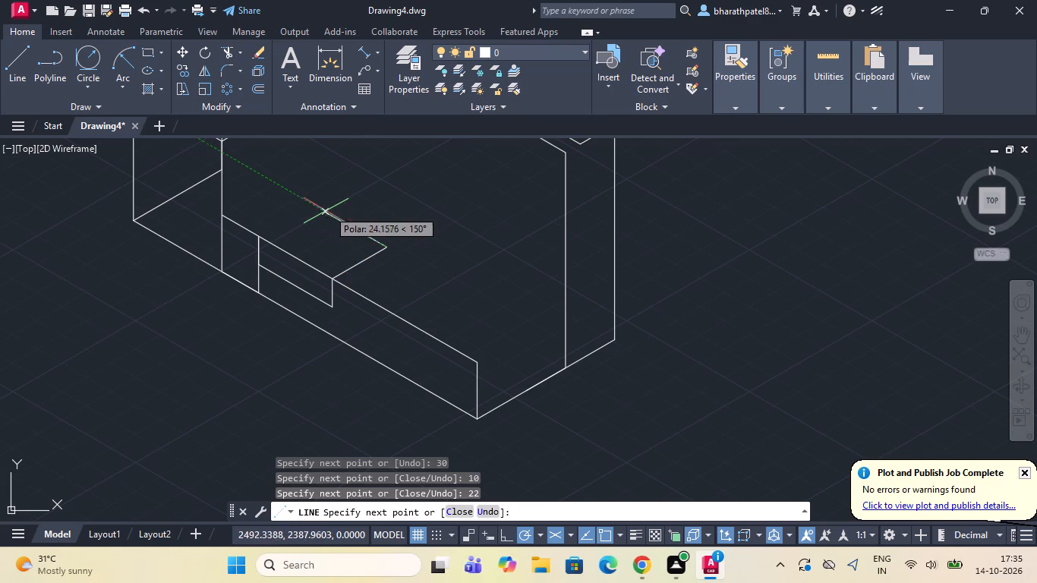
pyautogui.press('3')
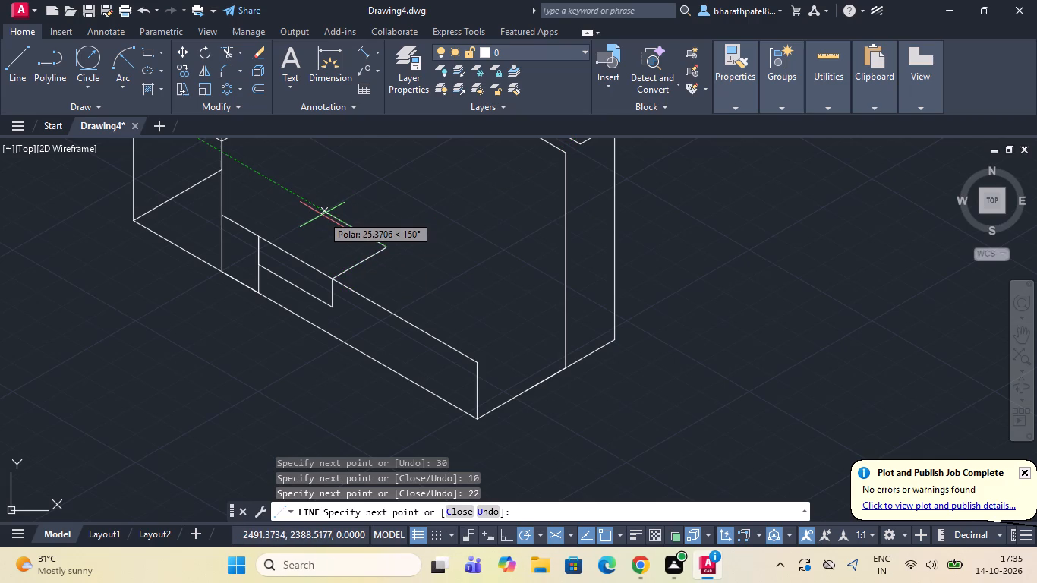
pyautogui.press('0')
pyautogui.press('Return')
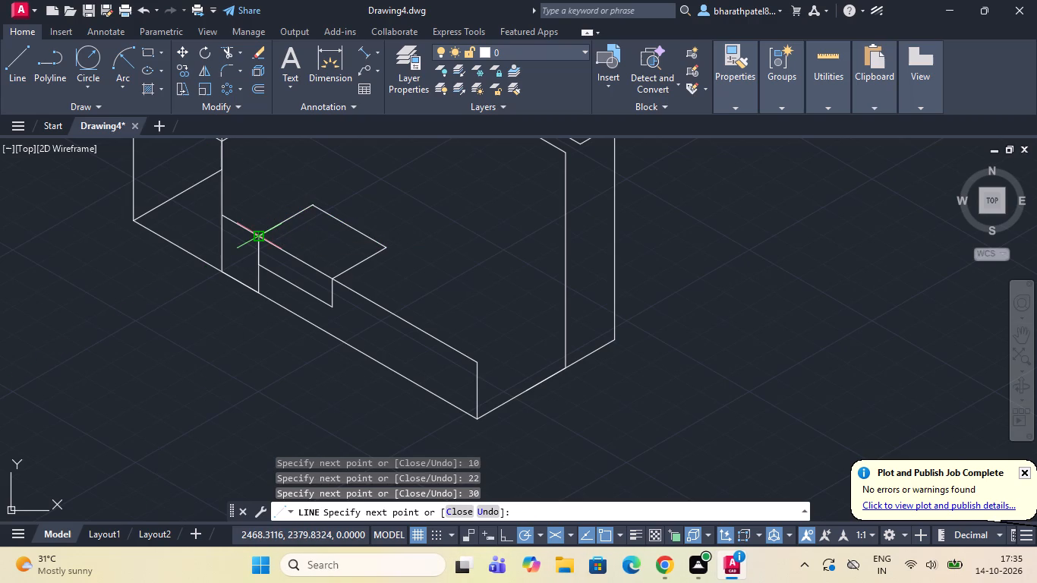
pyautogui.write('22')
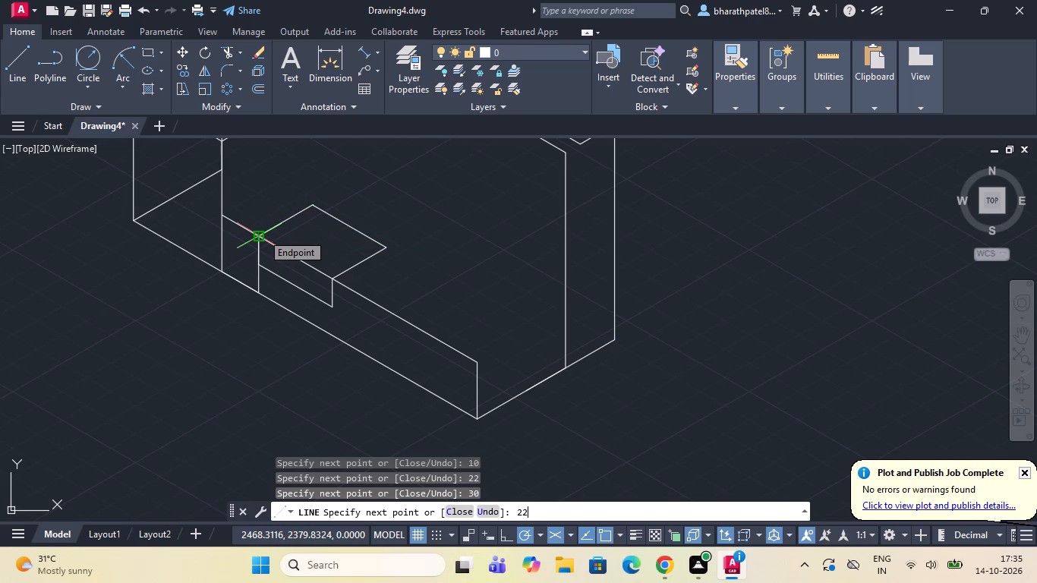
pyautogui.press('Return')
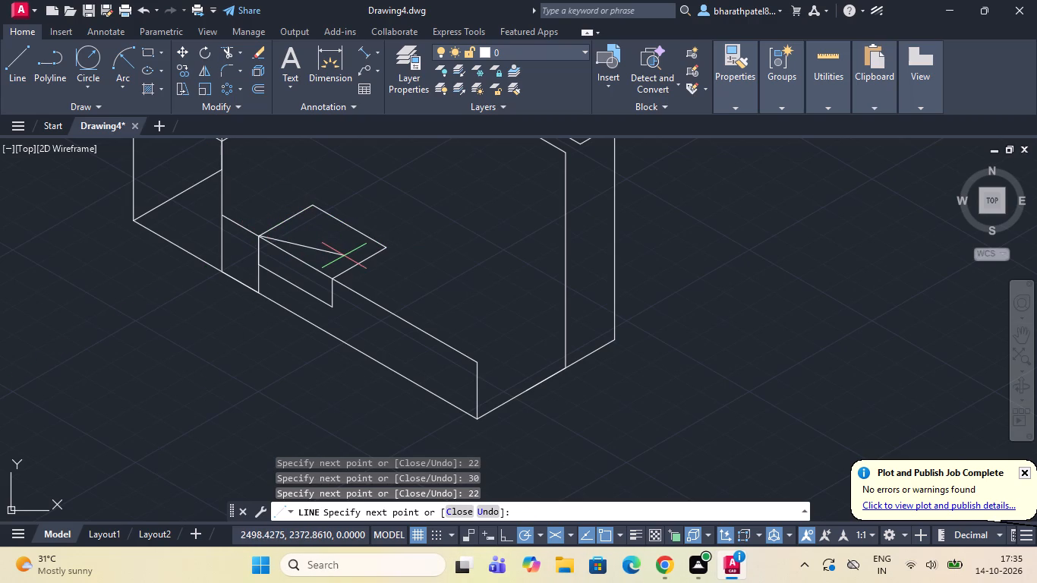
pyautogui.press('Escape')
pyautogui.scroll(-2, 338, 253)
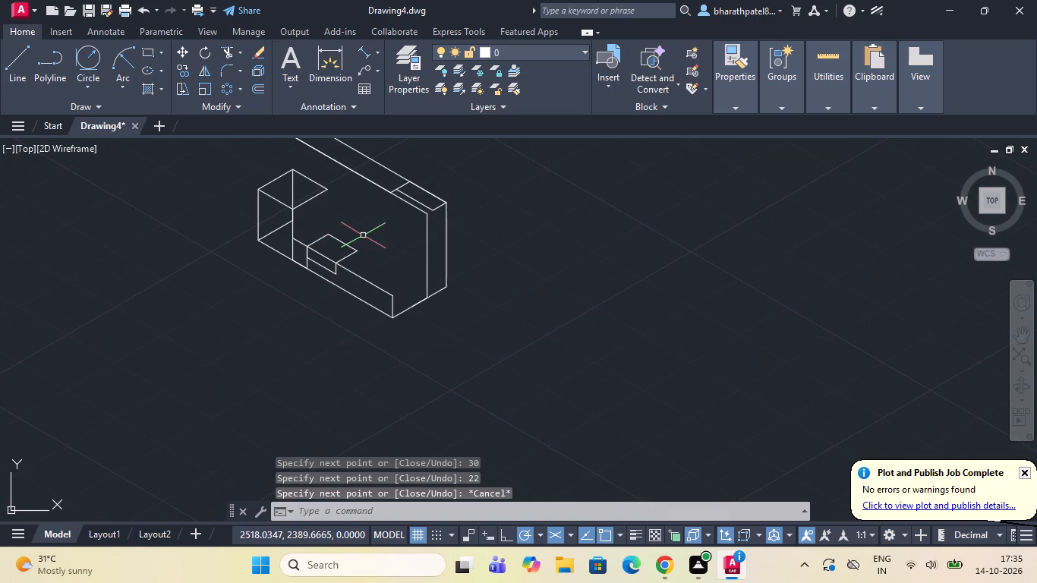
pyautogui.scroll(2, 363, 235)
pyautogui.scroll(-1, 363, 235)
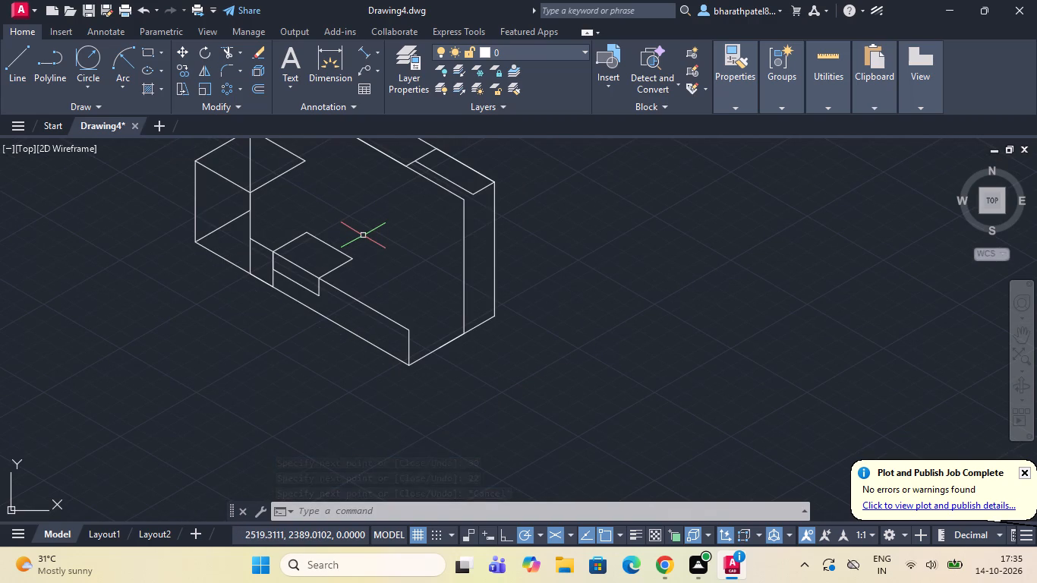
# From the notch's lower front corner beside the block, draw 22 units along 30° and join up to the top outline's back corner.
pyautogui.click(20, 71)
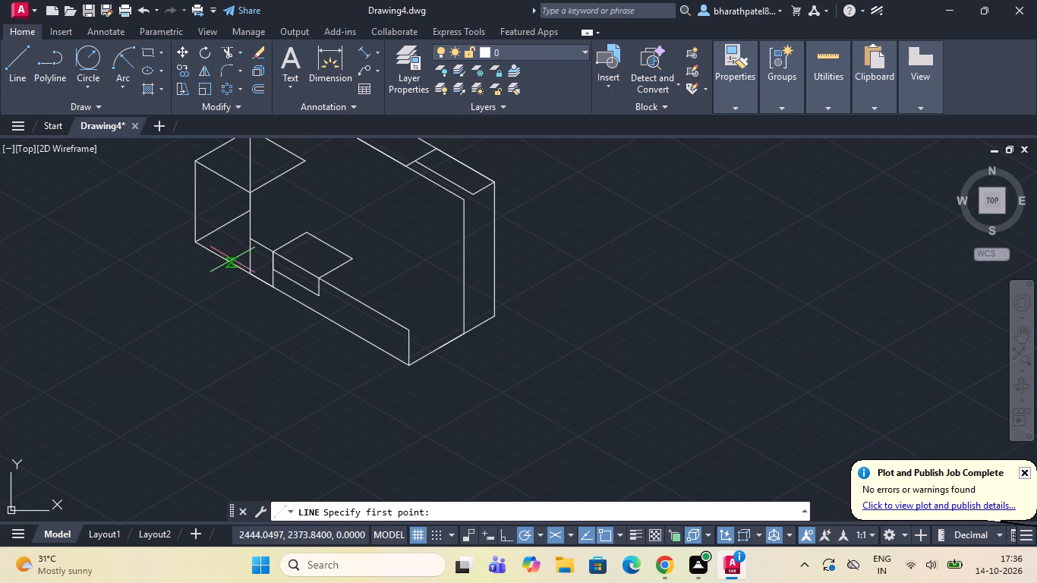
pyautogui.scroll(4, 273, 251)
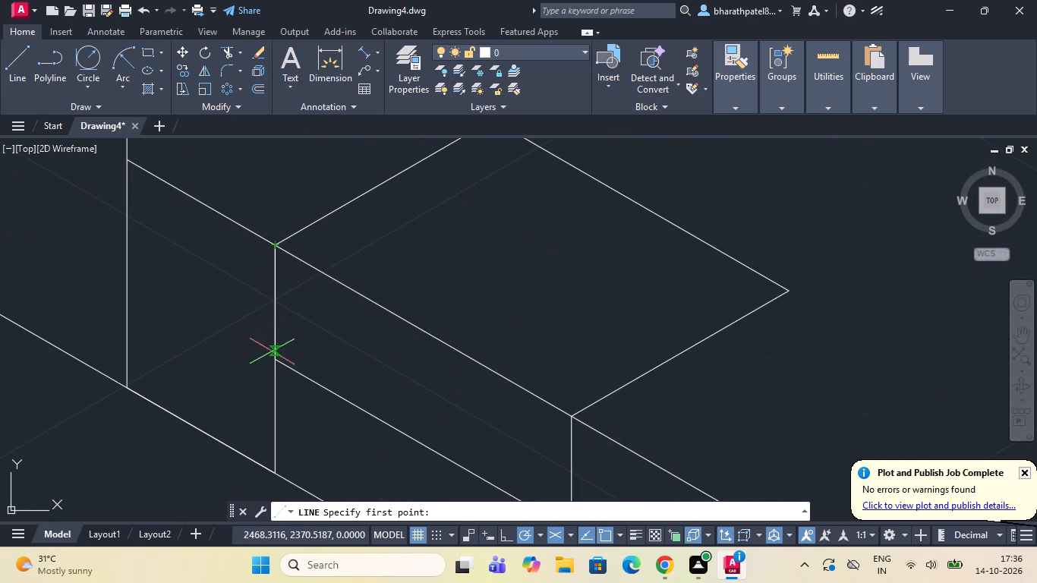
pyautogui.click(273, 359)
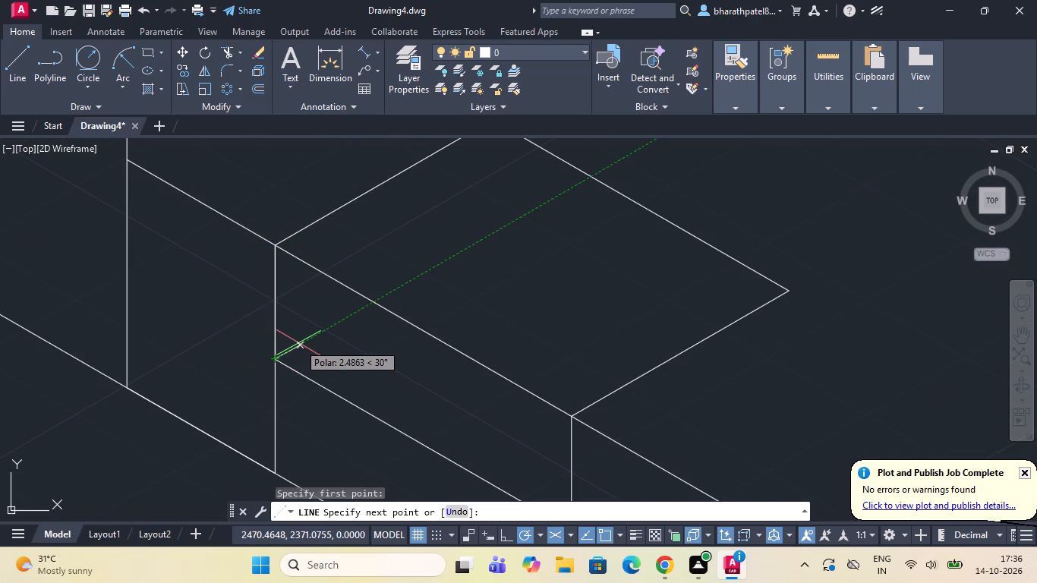
pyautogui.write('22')
pyautogui.press('Return')
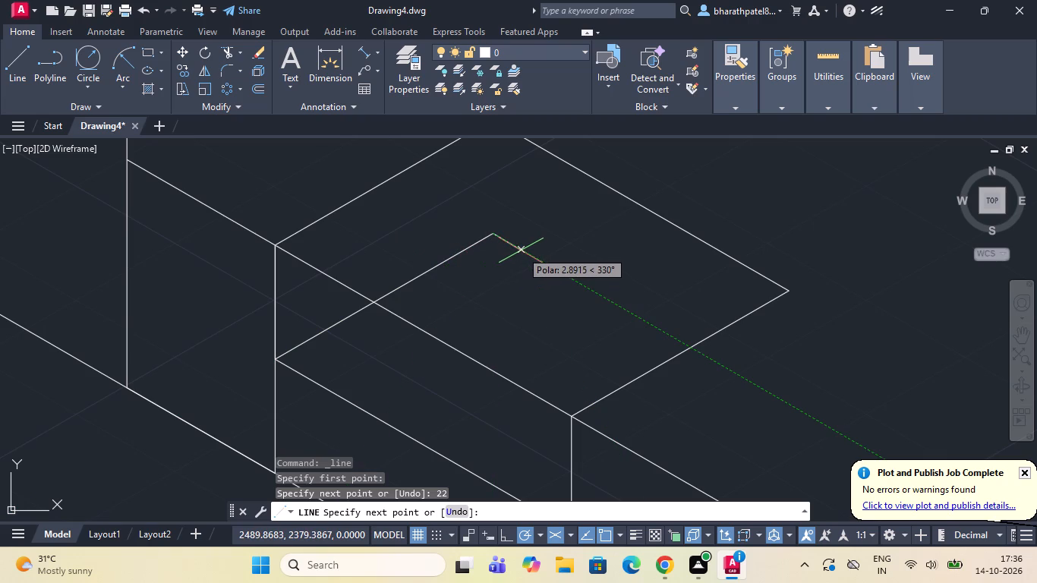
pyautogui.scroll(-1, 521, 251)
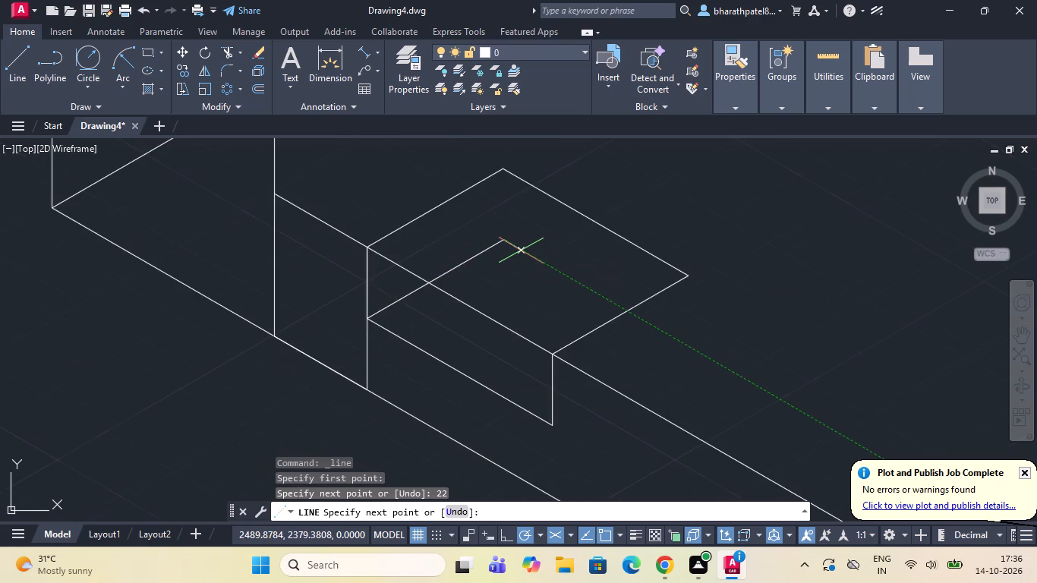
pyautogui.scroll(-2, 521, 251)
pyautogui.scroll(3, 517, 222)
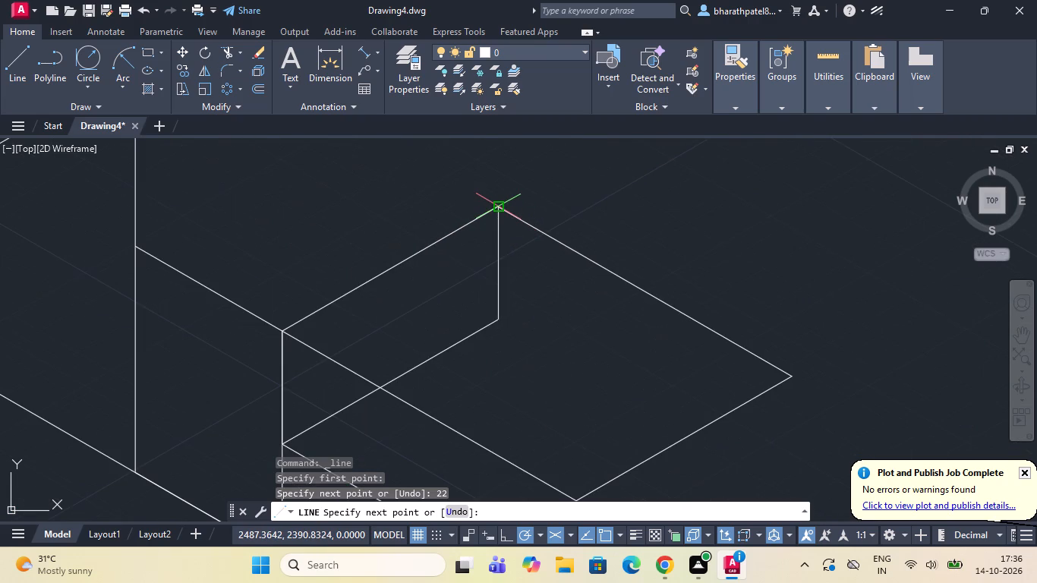
pyautogui.click(497, 211)
pyautogui.press('Escape')
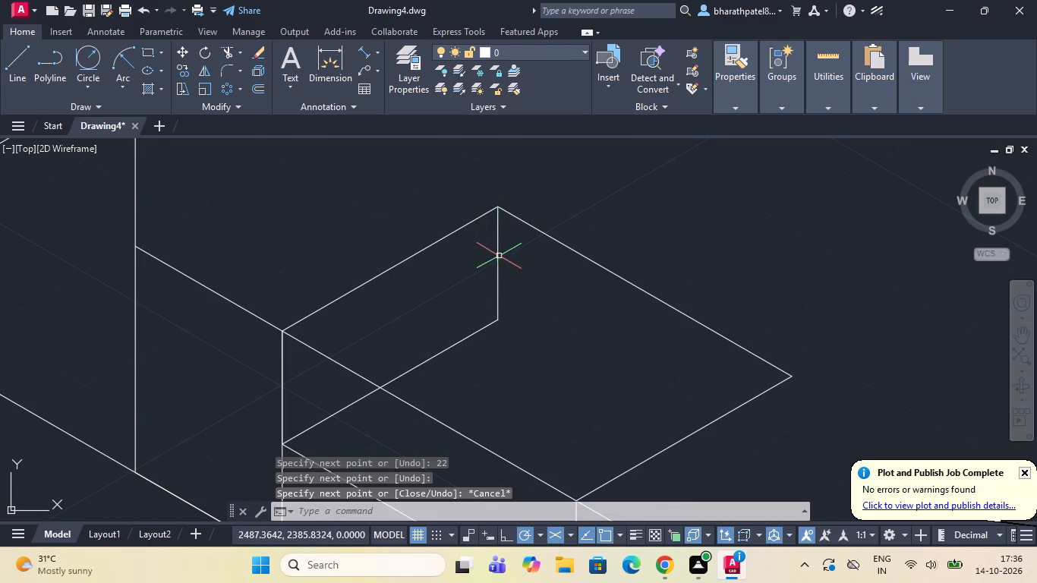
# Draw the notch floor's back edge 30 units along 330° from the foot of the back vertical.
pyautogui.click(19, 67)
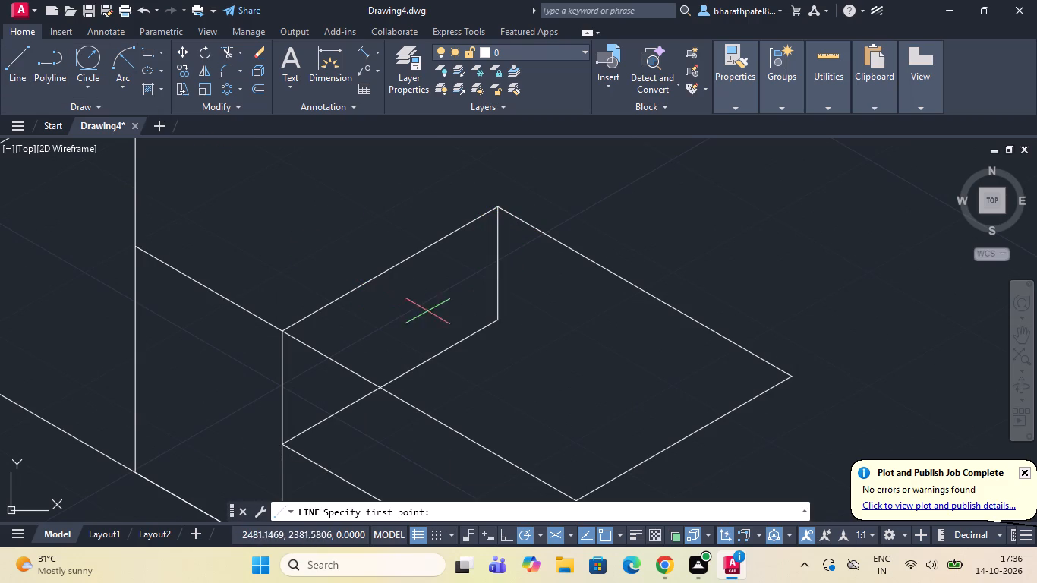
pyautogui.click(496, 320)
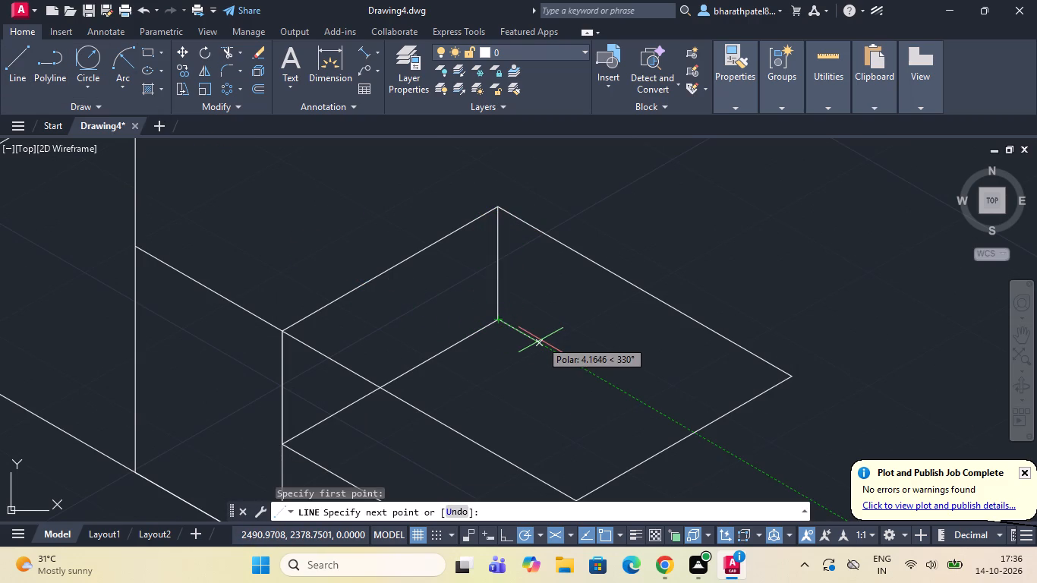
pyautogui.write('30')
pyautogui.press('Return')
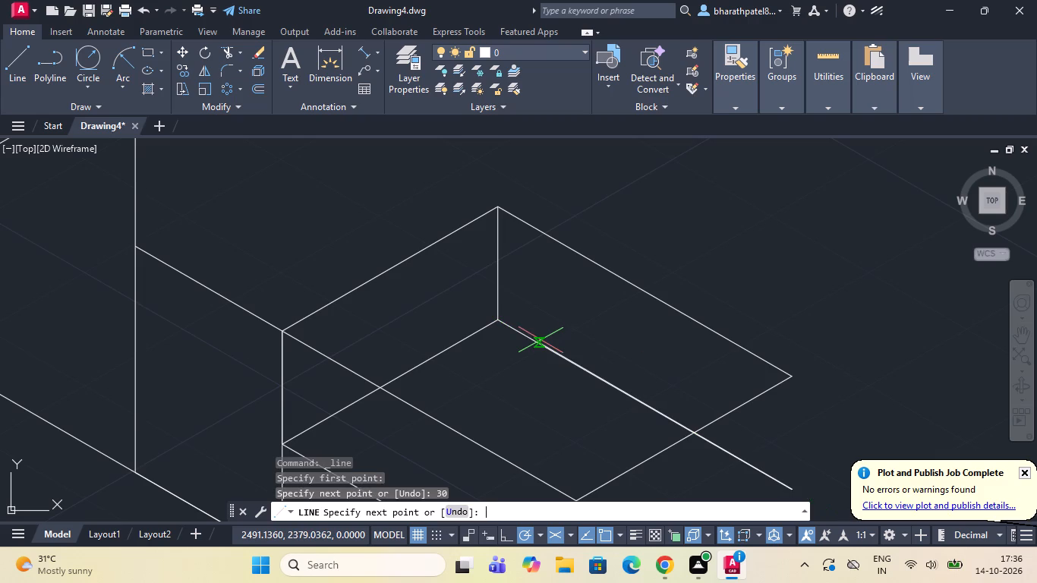
pyautogui.press('Escape')
# Trim the notch floor's back edge past the top outline and the base's upper front edge across the notch opening.
pyautogui.click(232, 53)
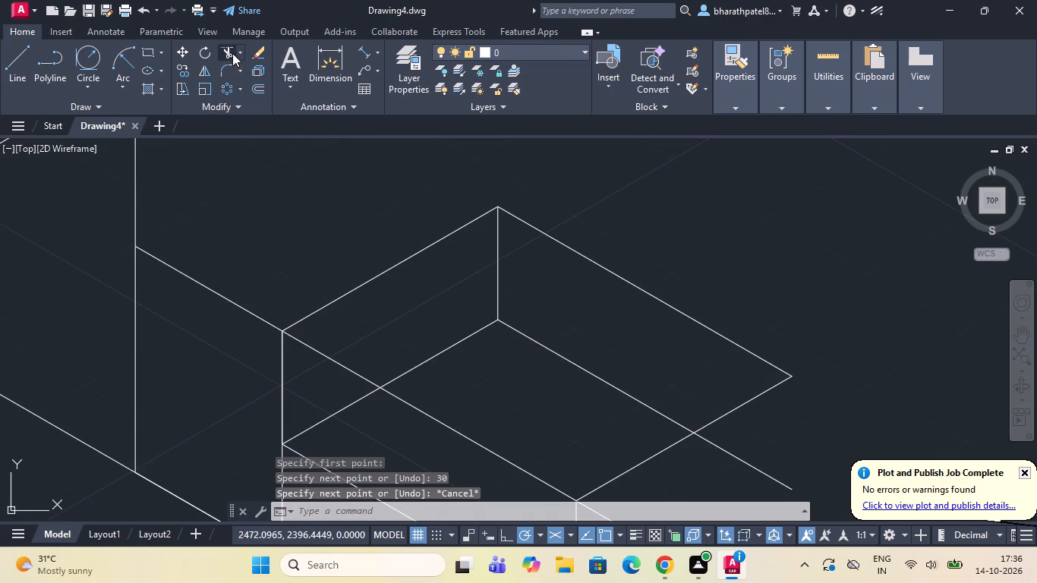
pyautogui.scroll(-2, 326, 143)
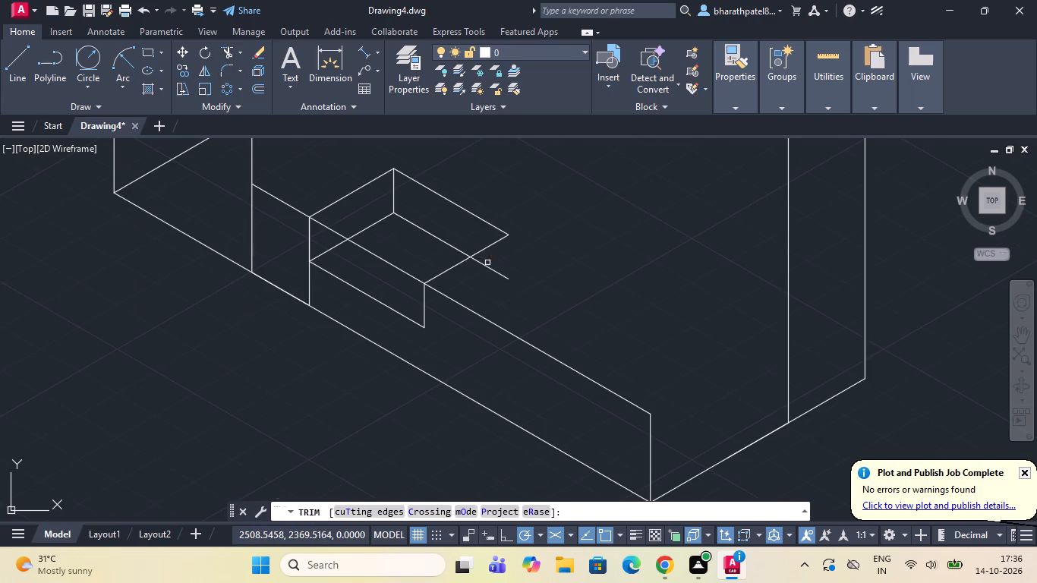
pyautogui.click(488, 263)
pyautogui.click(482, 270)
pyautogui.click(417, 265)
pyautogui.click(403, 280)
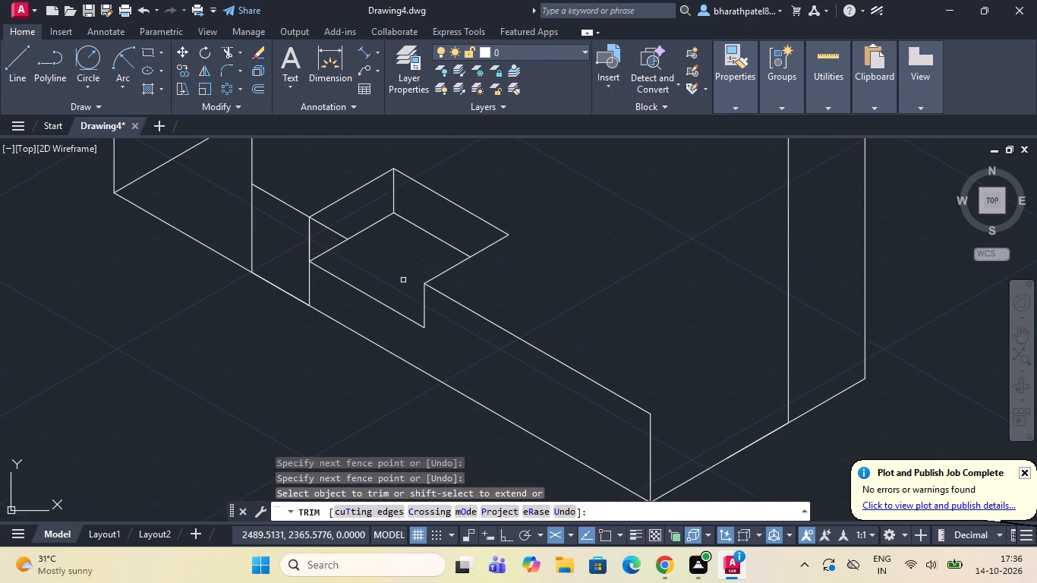
pyautogui.click(336, 232)
# Trim the end block's hidden lines: the vertical below the base's upper edge, the 30° bottom line, and the vertical crossing the top face.
pyautogui.scroll(-2, 388, 272)
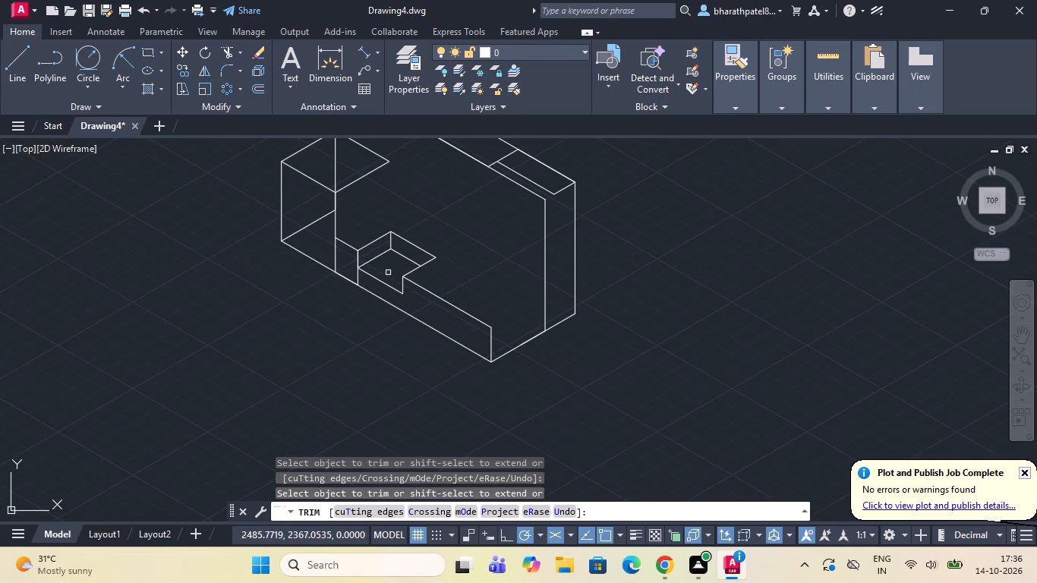
pyautogui.scroll(3, 326, 246)
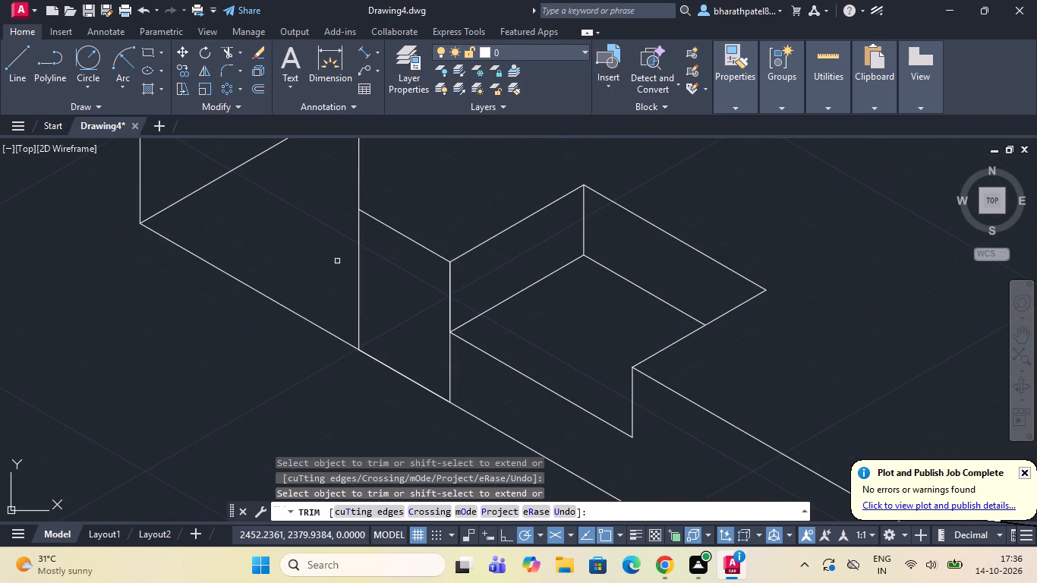
pyautogui.click(360, 277)
pyautogui.scroll(-2, 360, 277)
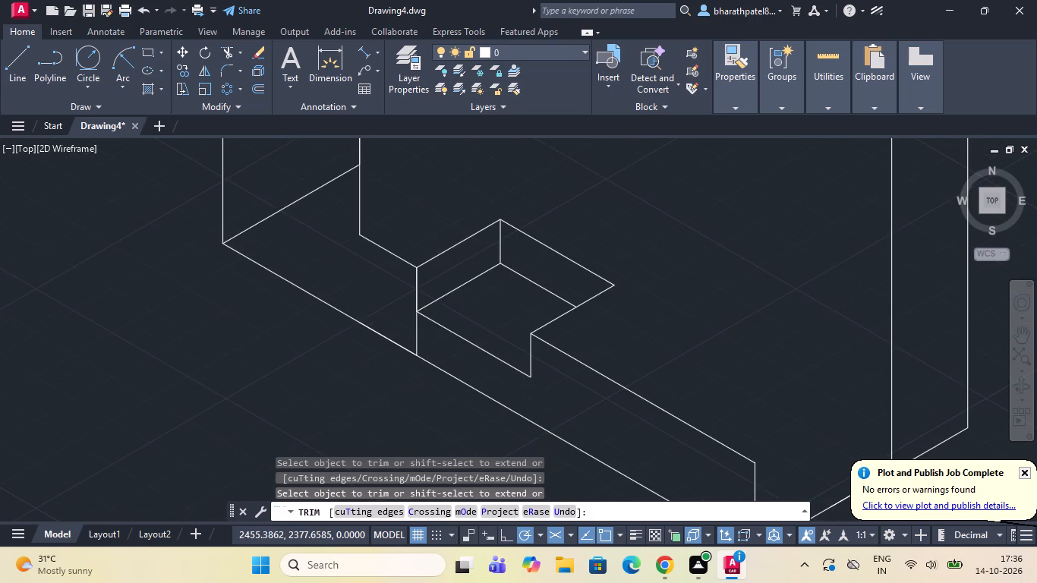
pyautogui.scroll(-2, 360, 277)
pyautogui.click(345, 258)
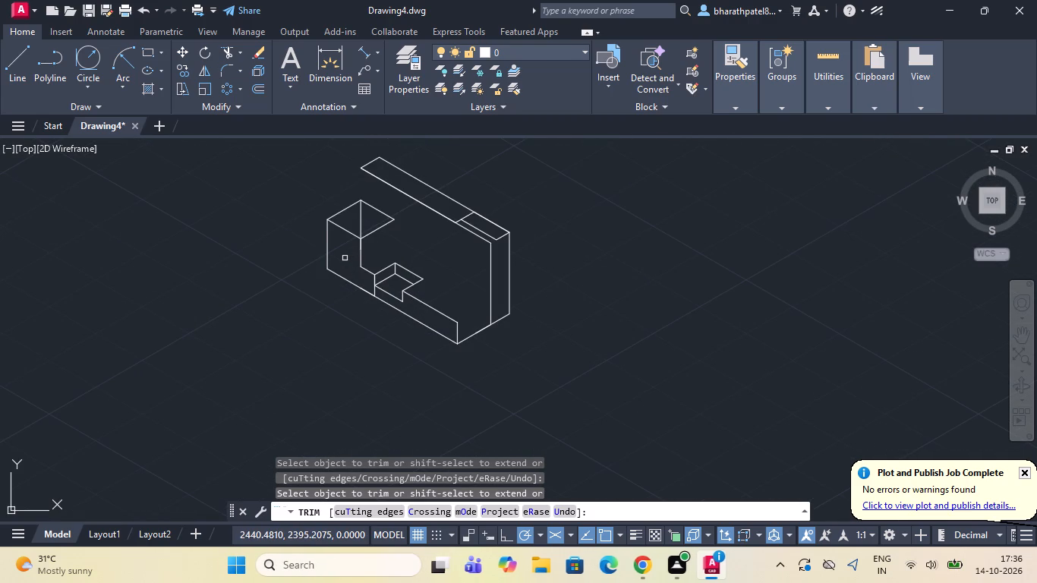
pyautogui.click(359, 215)
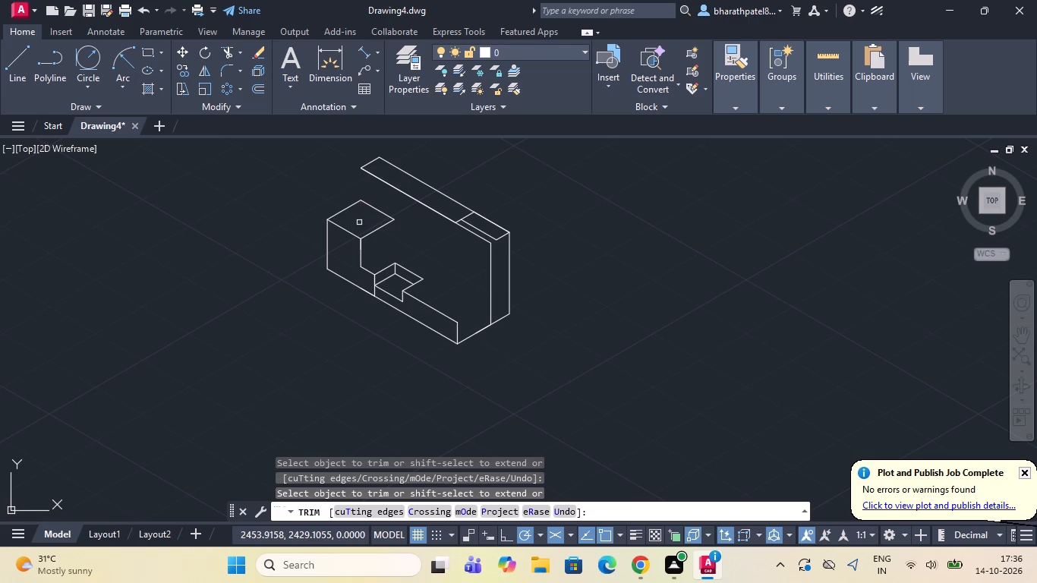
# Draw a 36-unit line along 30° from the upper front corner at the base's far end to the upright's inner vertical.
pyautogui.scroll(3, 352, 266)
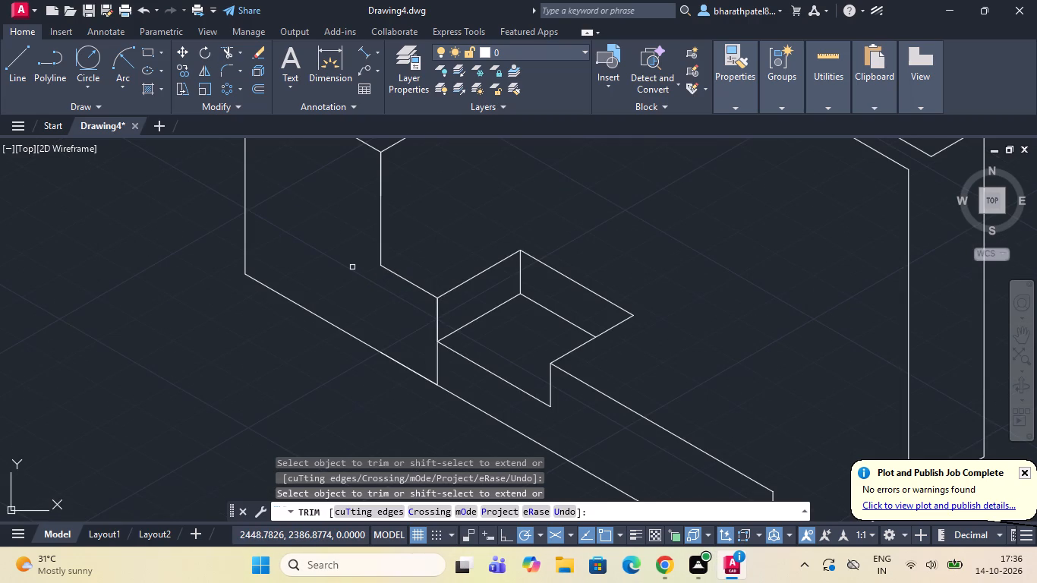
pyautogui.click(20, 59)
pyautogui.scroll(-2, 173, 191)
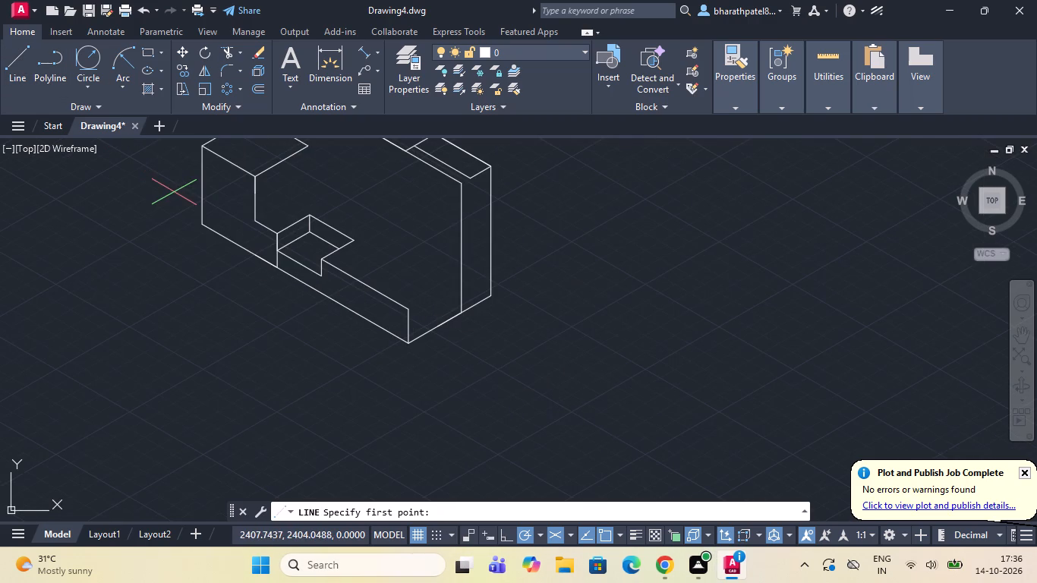
pyautogui.click(405, 314)
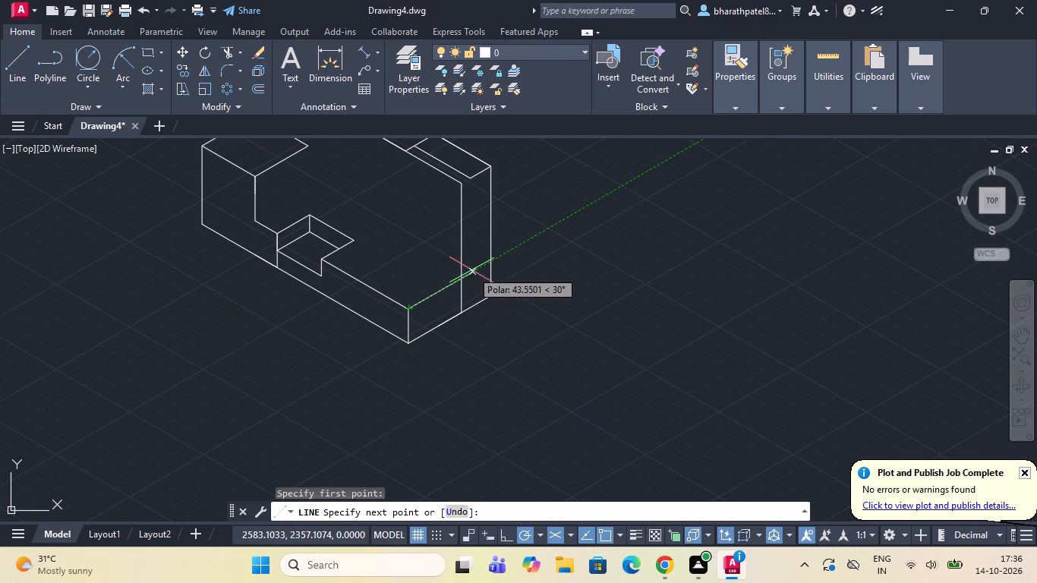
pyautogui.press('3')
pyautogui.press('6')
pyautogui.press('Return')
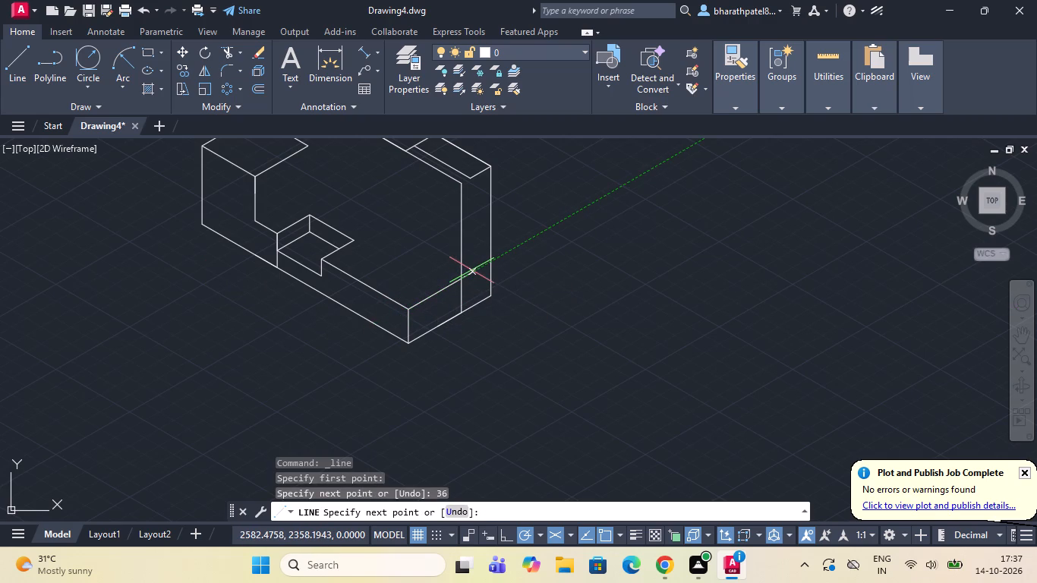
pyautogui.press('Escape')
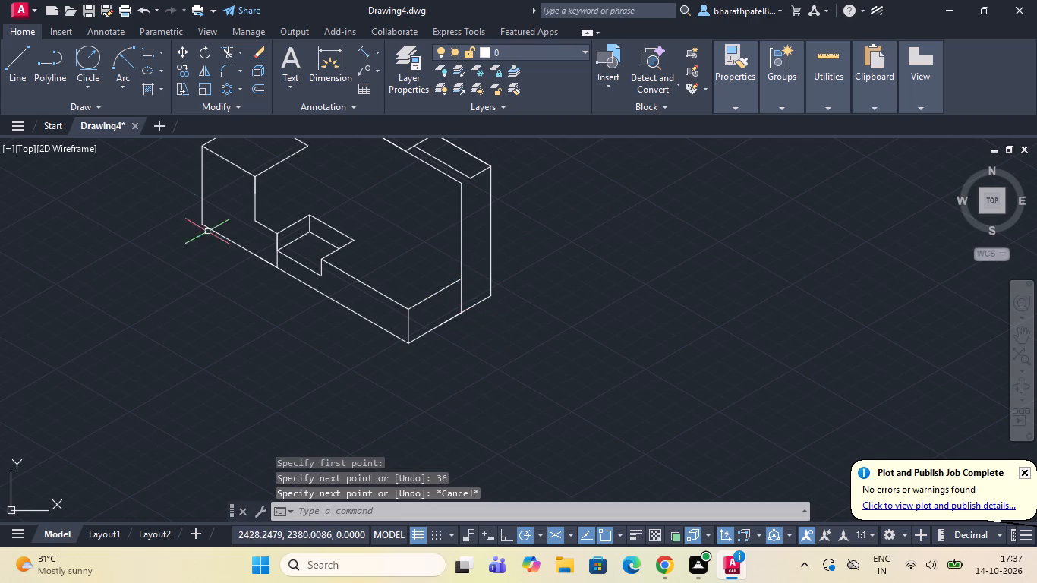
# Trim the upright's inner vertical below the new 36-unit line.
pyautogui.click(225, 55)
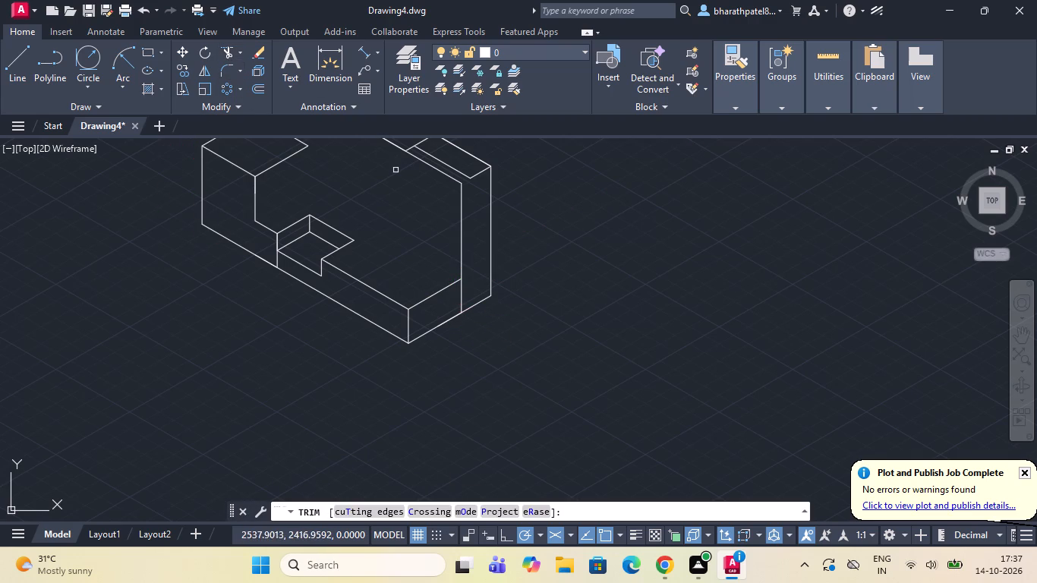
pyautogui.click(462, 295)
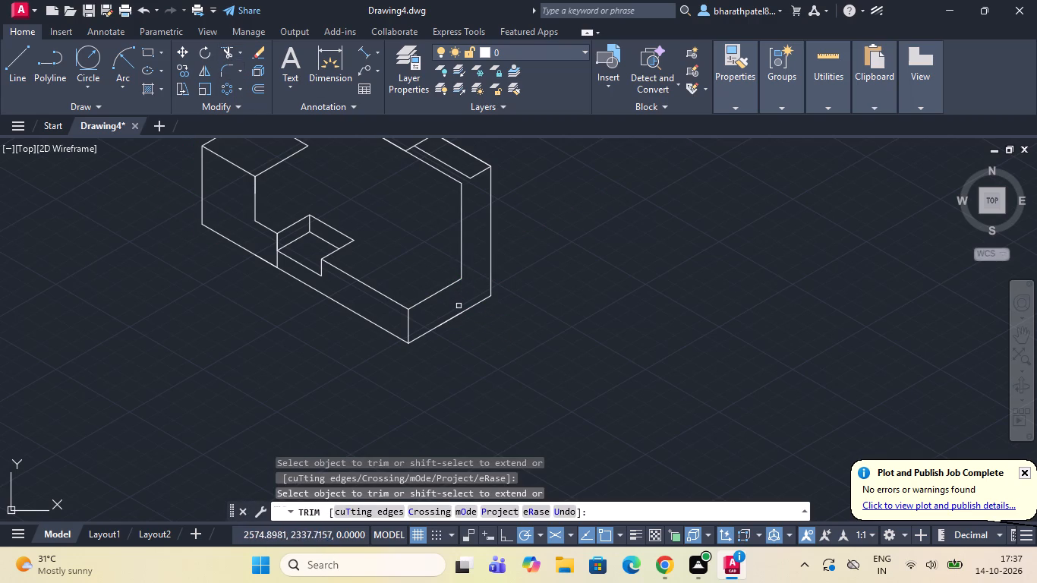
# Draw a vertical line about 62 units straight down from the front corner of the small step on the top strip.
pyautogui.scroll(-1, 285, 331)
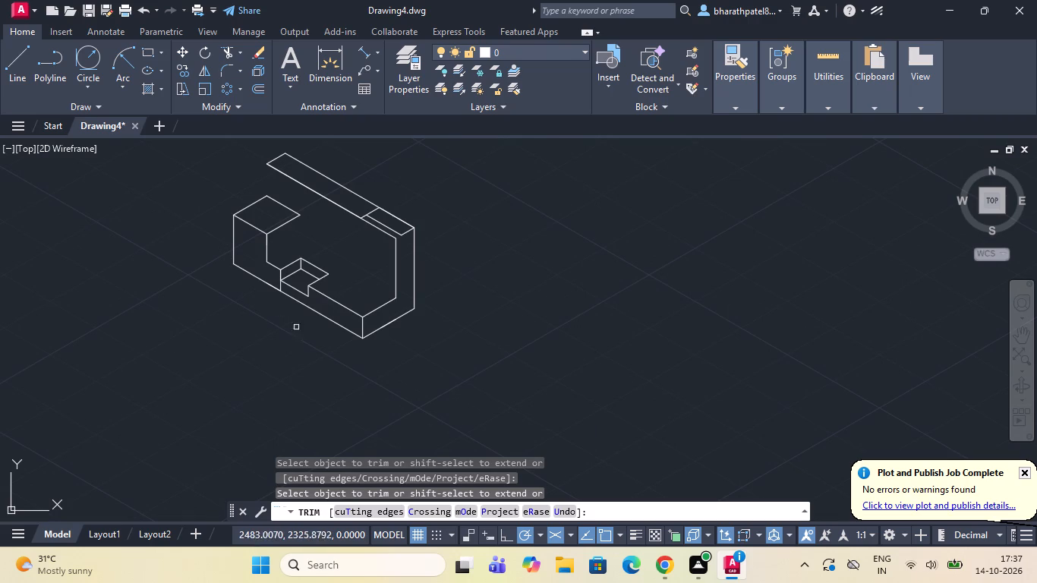
pyautogui.scroll(-1, 301, 335)
pyautogui.scroll(2, 225, 258)
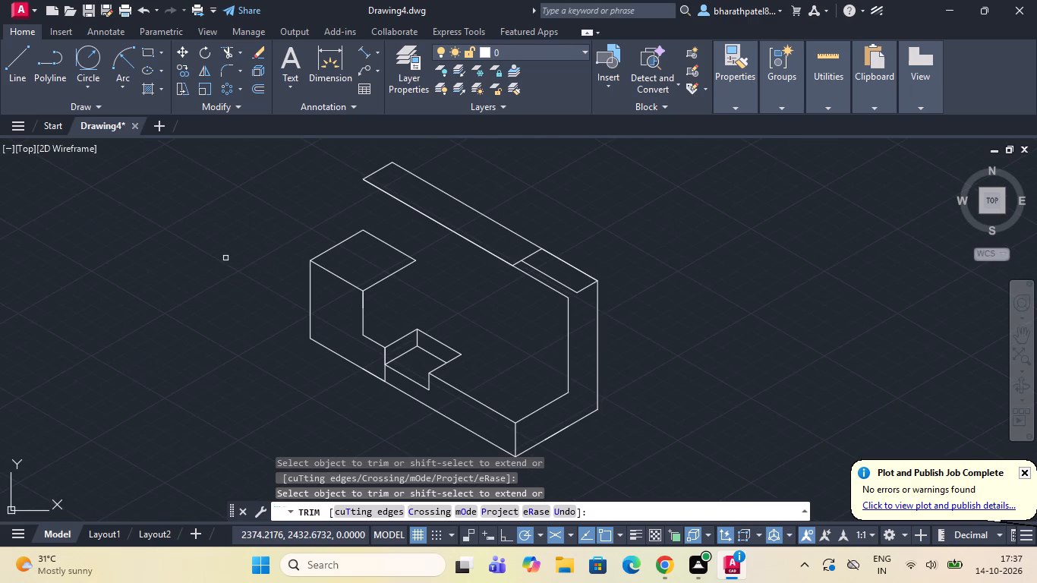
pyautogui.click(10, 68)
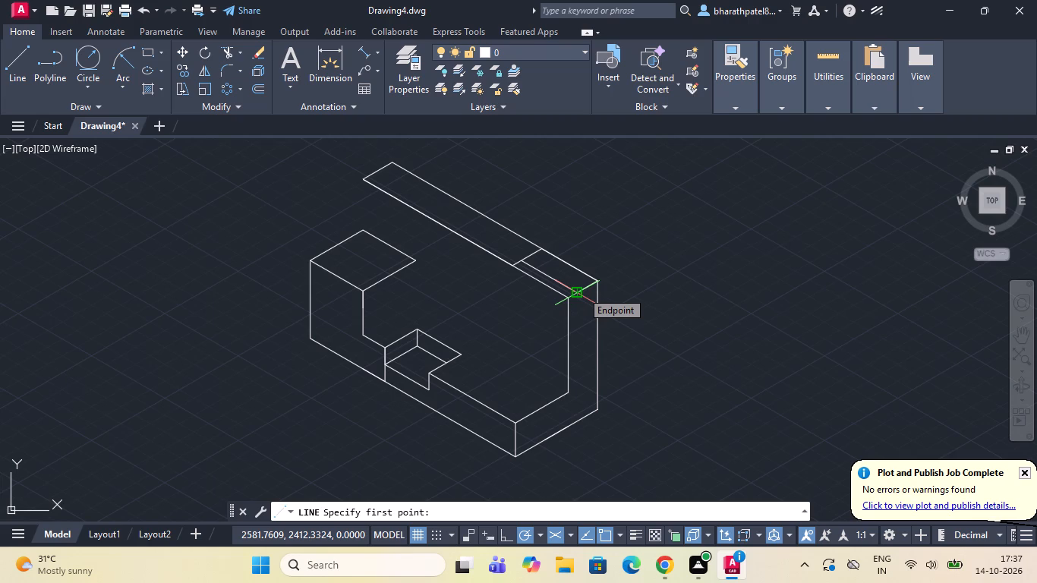
pyautogui.scroll(5, 522, 251)
pyautogui.scroll(-3, 522, 251)
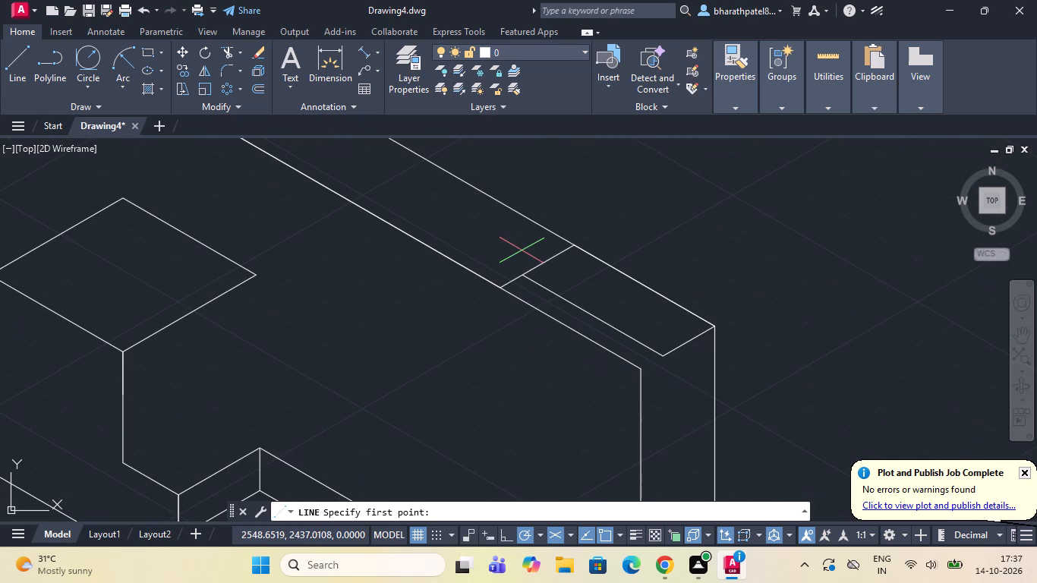
pyautogui.click(663, 358)
pyautogui.scroll(-5, 663, 358)
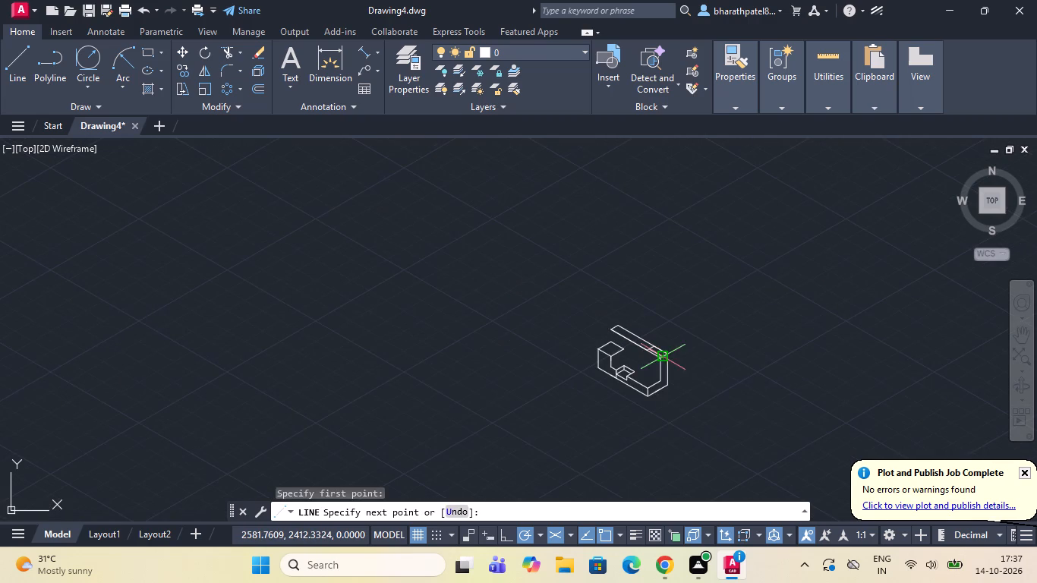
pyautogui.scroll(6, 660, 384)
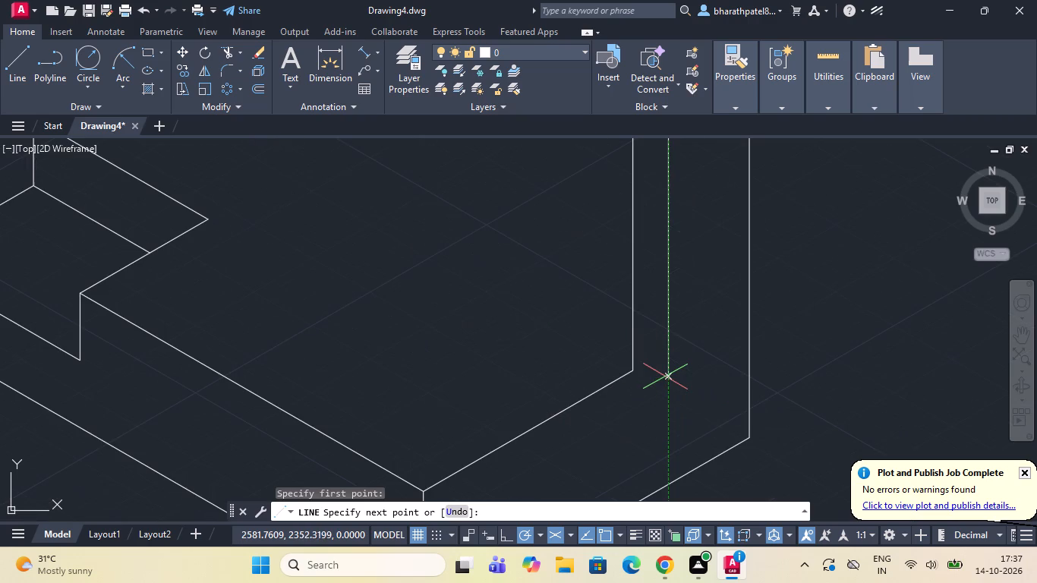
pyautogui.click(670, 393)
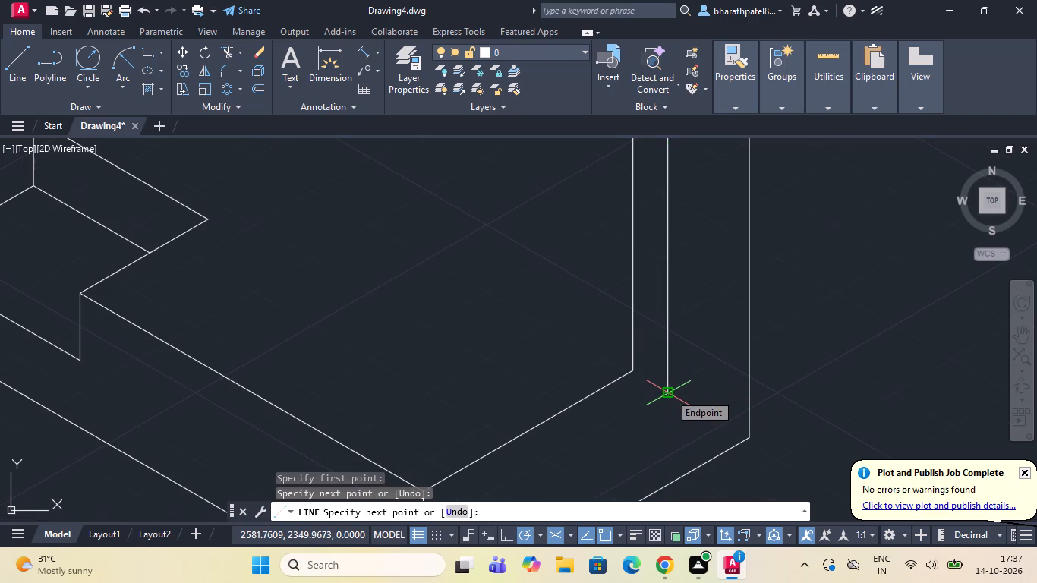
pyautogui.press('Escape')
# Draw a line along 30° from the foot of the upright's old inner vertical to just past the new 62-unit vertical.
pyautogui.click(10, 62)
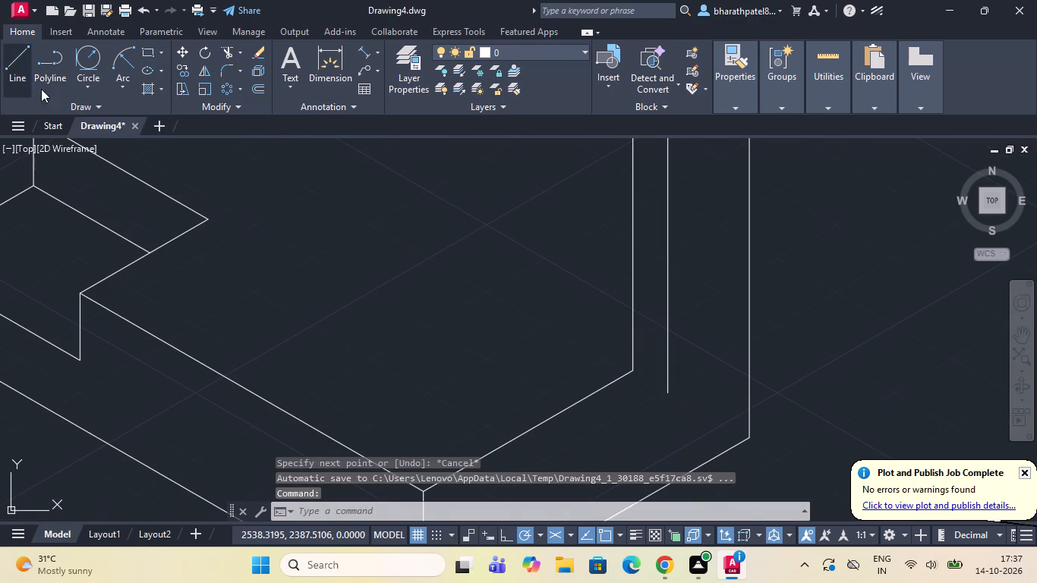
pyautogui.click(629, 366)
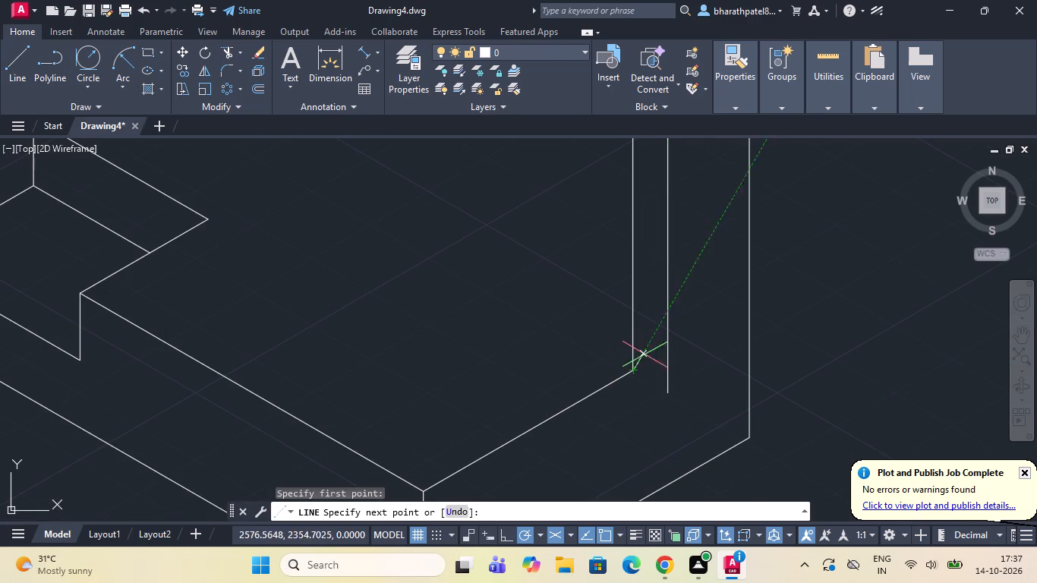
pyautogui.click(686, 337)
pyautogui.press('Escape')
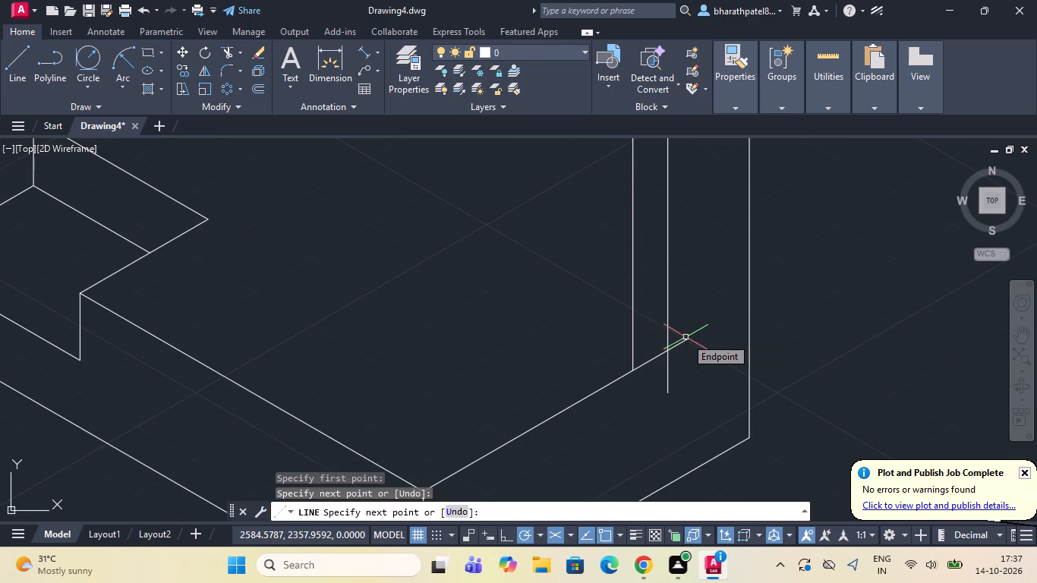
# Trim the overhangs where the 30° line and new vertical cross, plus the old inner vertical and its sloping top edge.
pyautogui.click(230, 52)
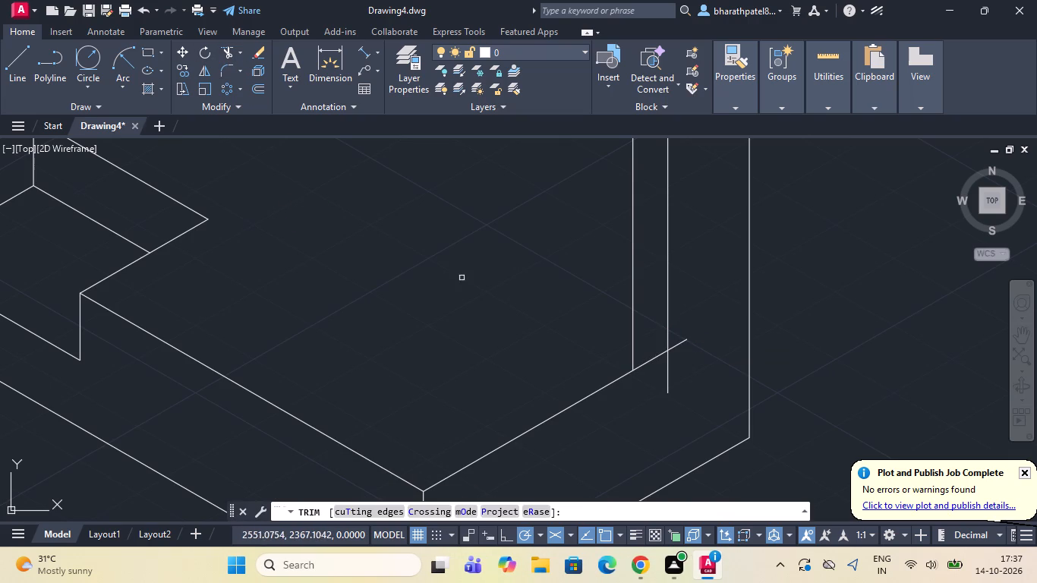
pyautogui.moveTo(676, 339); pyautogui.dragTo(660, 373)
pyautogui.scroll(-2, 661, 378)
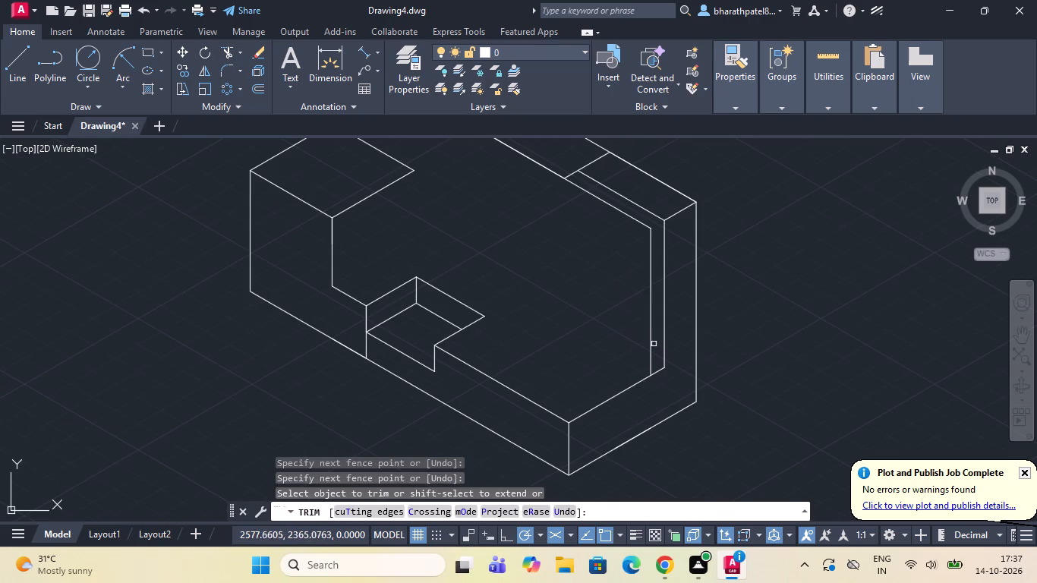
pyautogui.click(650, 342)
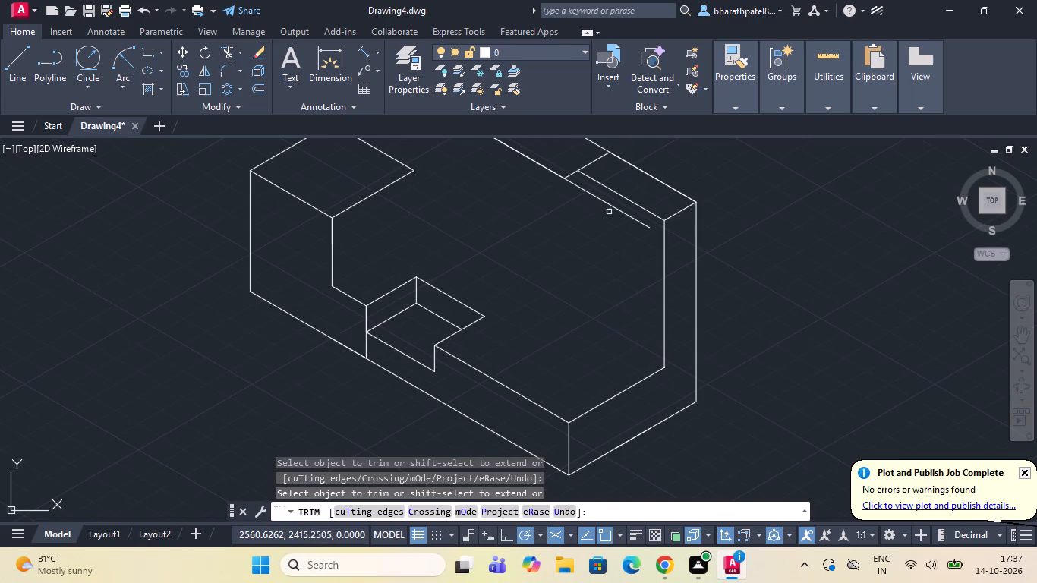
pyautogui.click(607, 206)
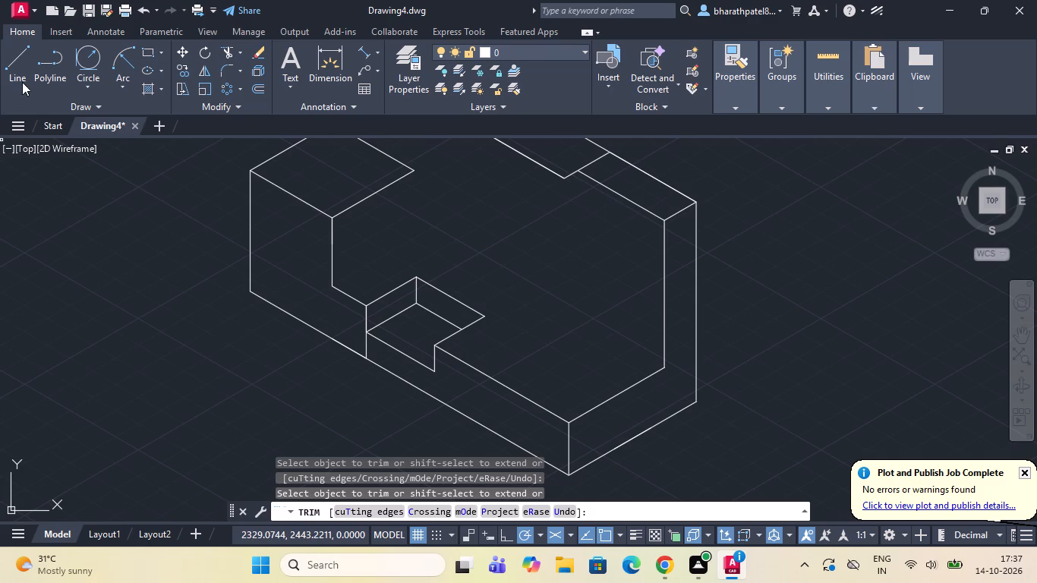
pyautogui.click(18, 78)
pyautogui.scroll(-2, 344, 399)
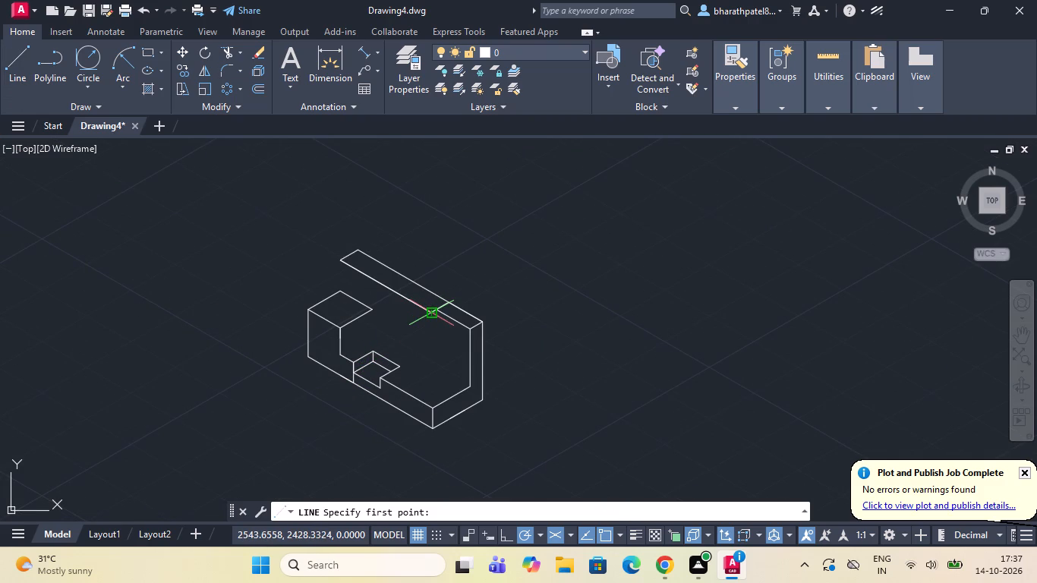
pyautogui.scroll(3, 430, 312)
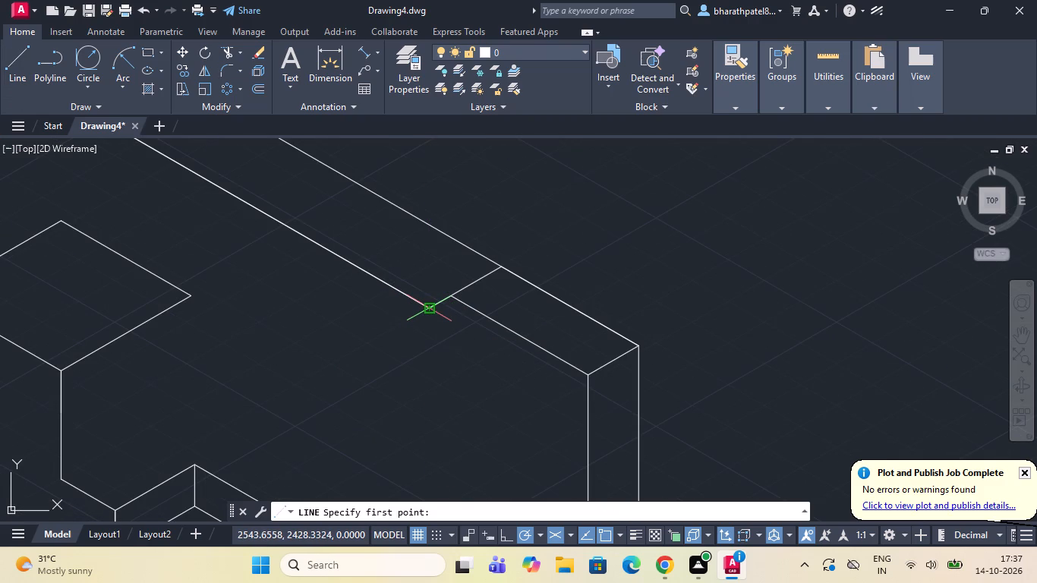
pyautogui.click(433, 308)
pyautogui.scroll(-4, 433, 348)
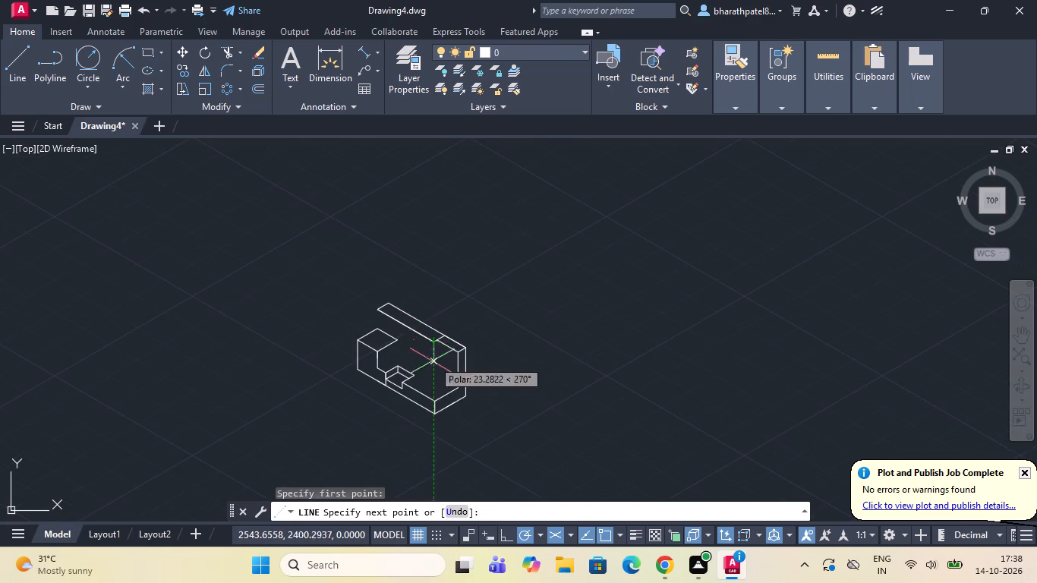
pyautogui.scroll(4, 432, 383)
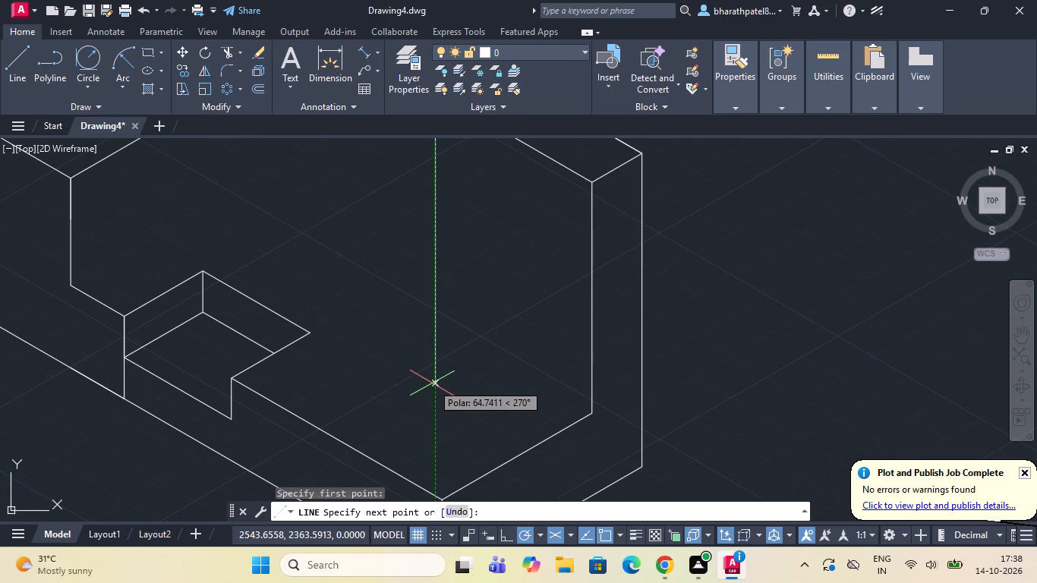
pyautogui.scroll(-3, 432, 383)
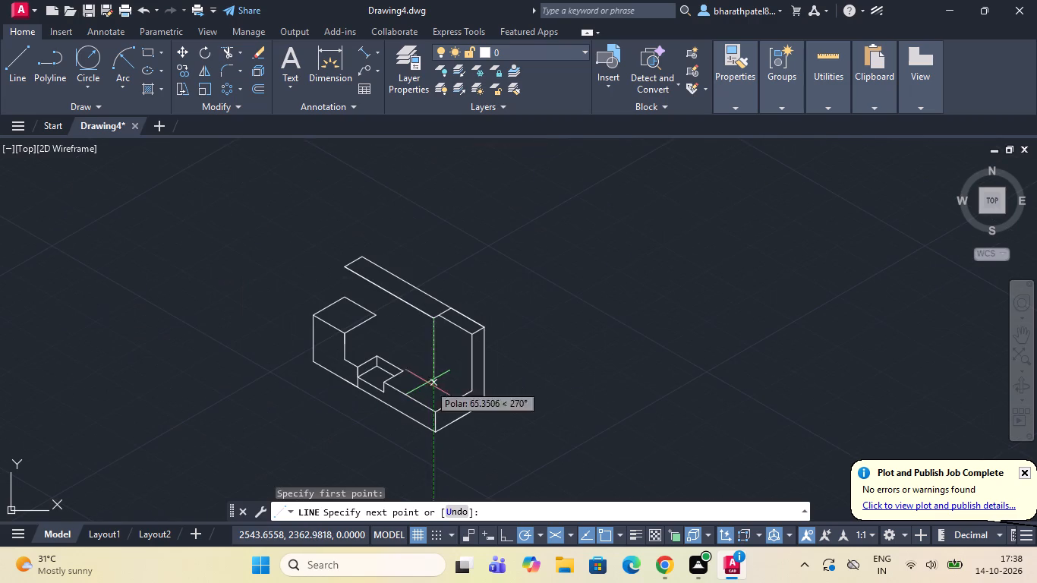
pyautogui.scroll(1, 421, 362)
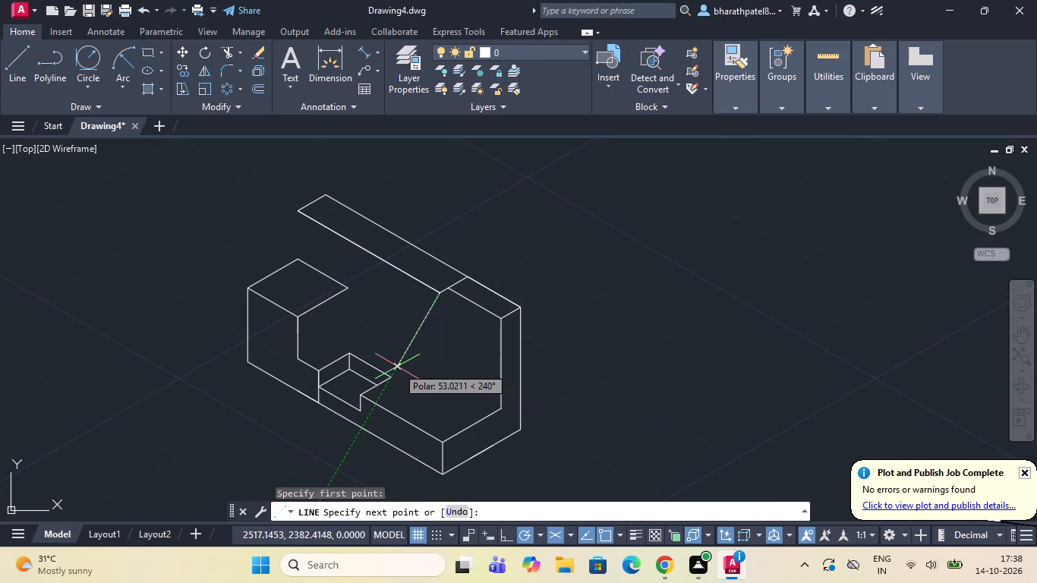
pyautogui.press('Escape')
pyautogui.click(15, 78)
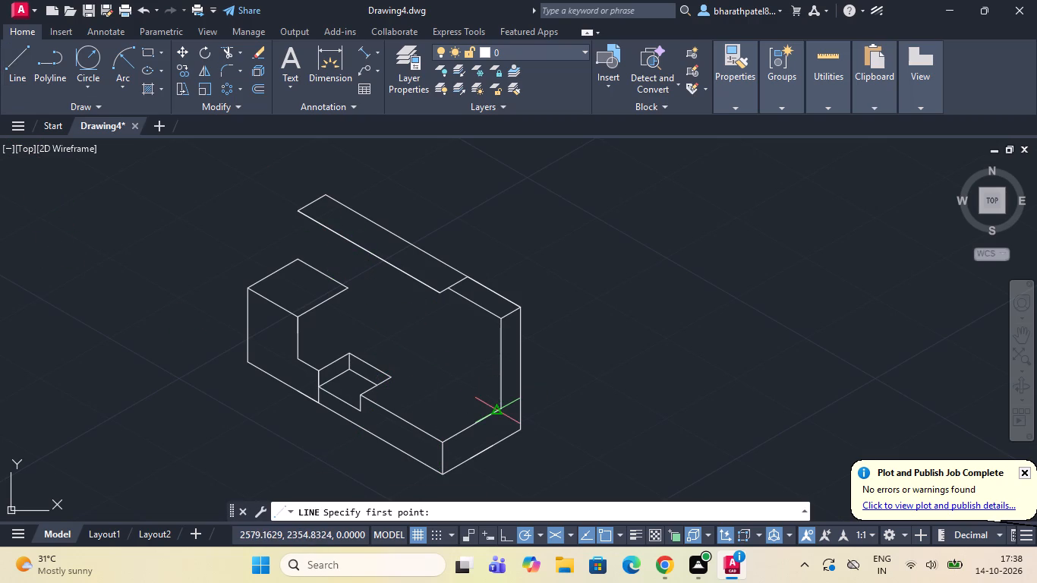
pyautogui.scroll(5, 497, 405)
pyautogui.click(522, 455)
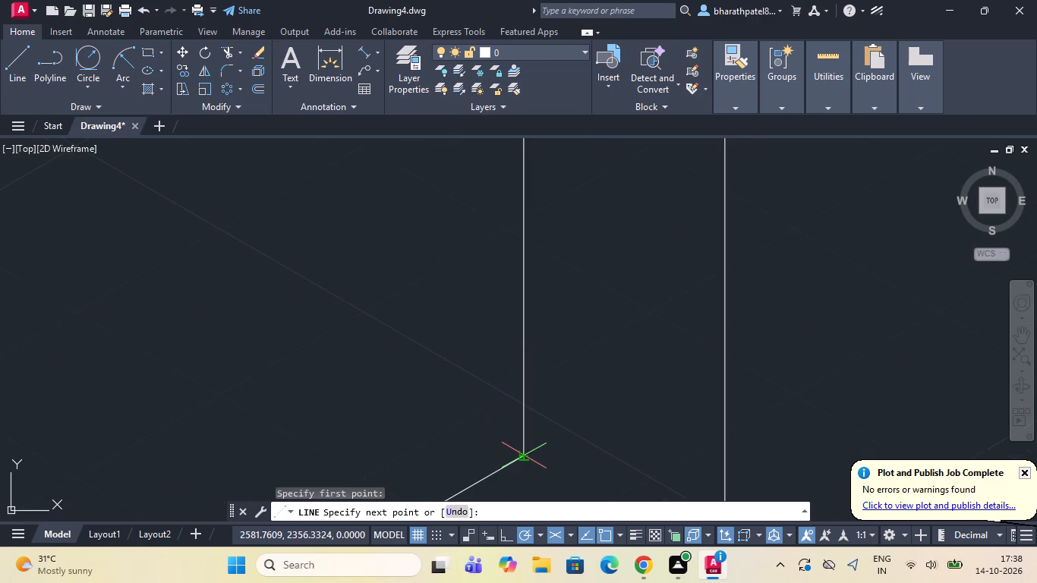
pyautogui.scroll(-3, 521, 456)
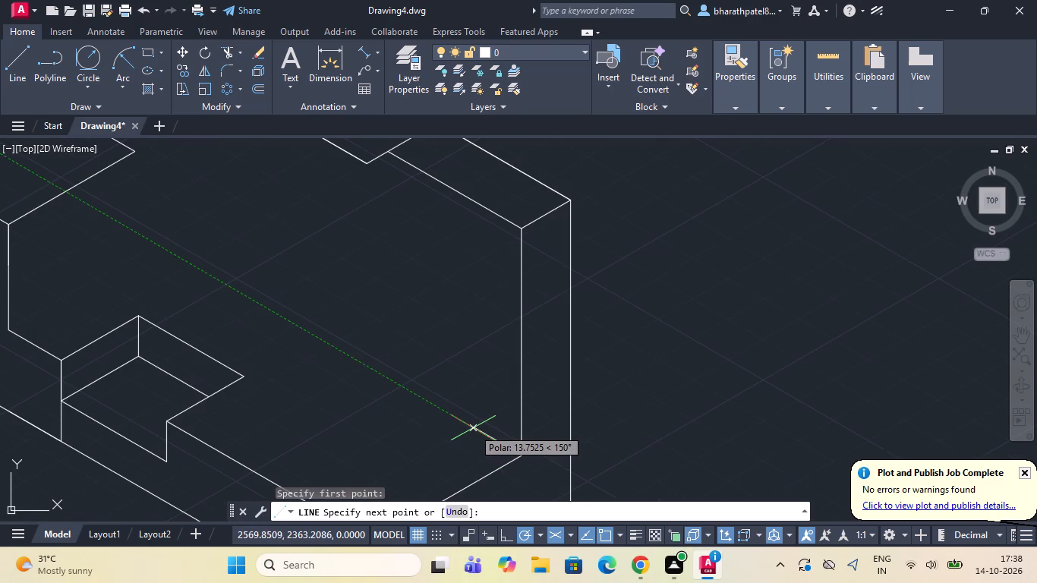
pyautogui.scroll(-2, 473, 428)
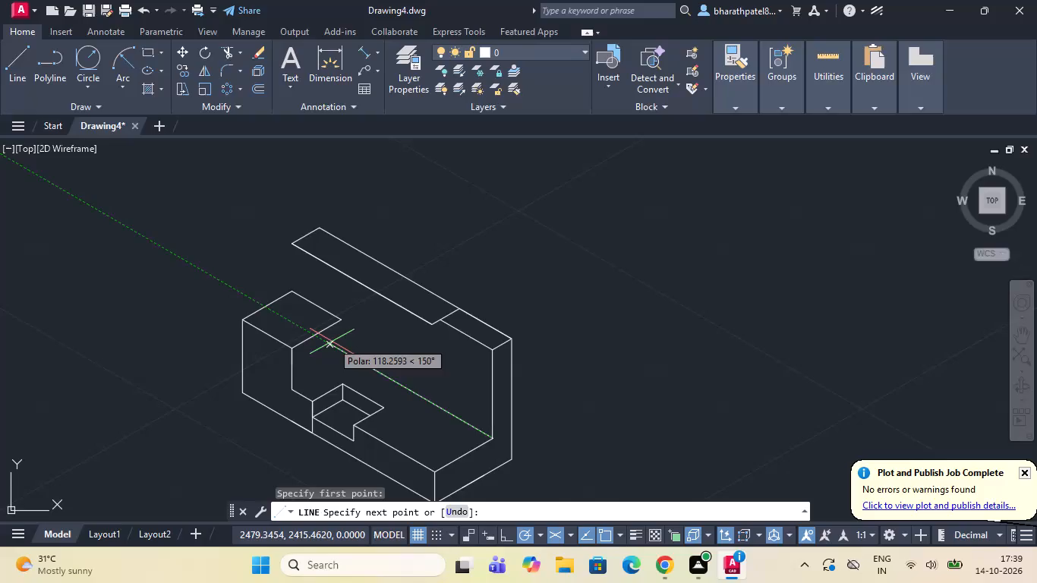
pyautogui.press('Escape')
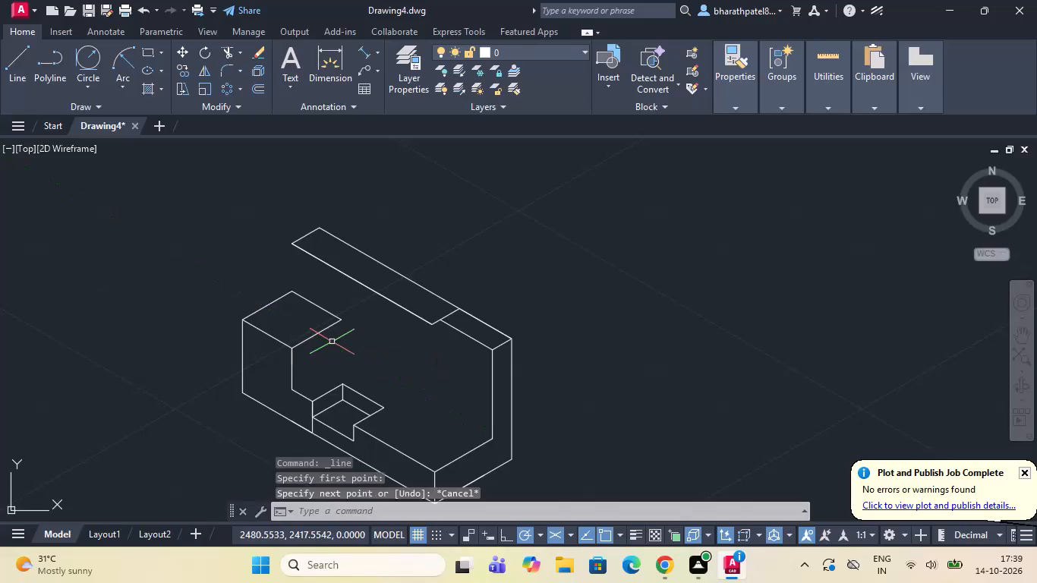
# Draw a line from the top strip step's front corner, continuing the strip's front edge past the upright's outer vertical.
pyautogui.click(7, 61)
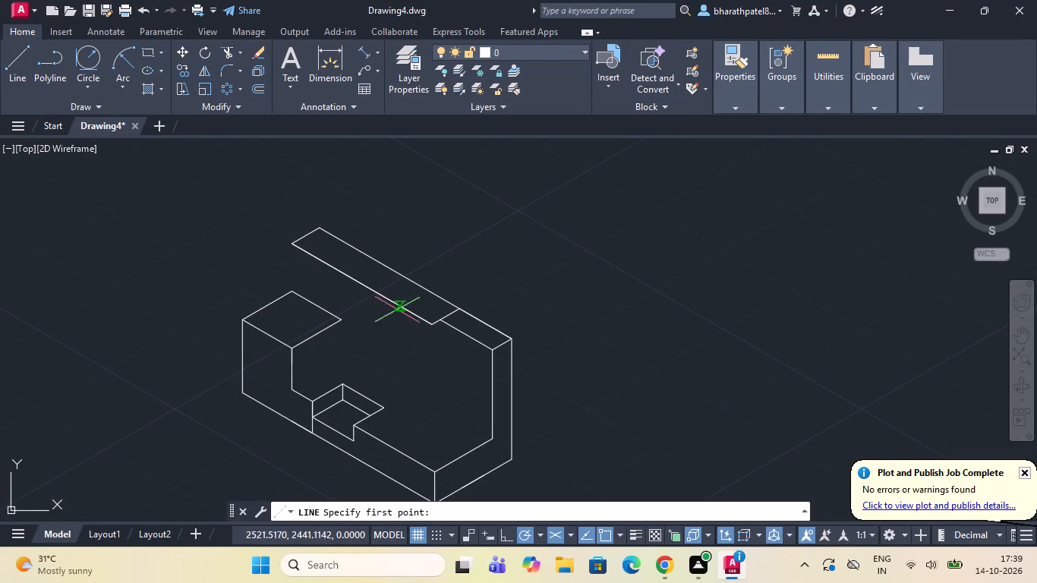
pyautogui.click(431, 326)
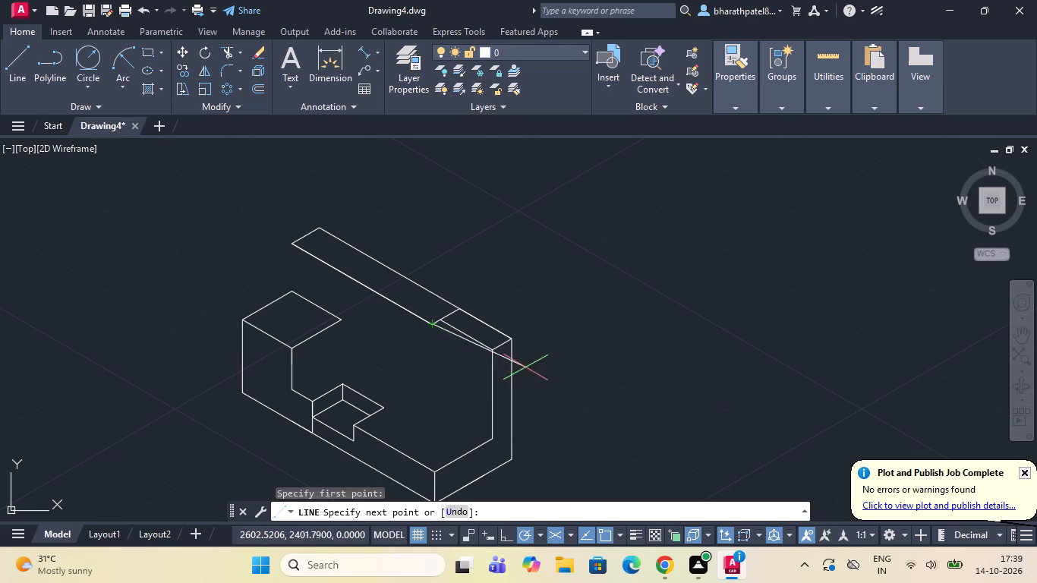
pyautogui.click(534, 387)
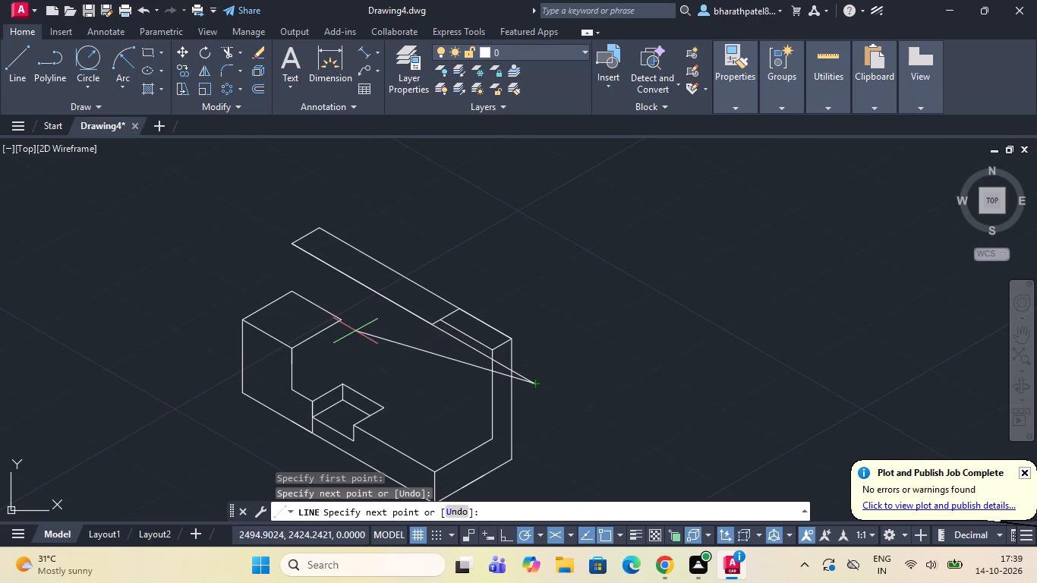
pyautogui.press('Escape')
# Draw a line along 210° from the top of the upright's inner vertical, crossing the extended front edge of the top strip.
pyautogui.click(8, 69)
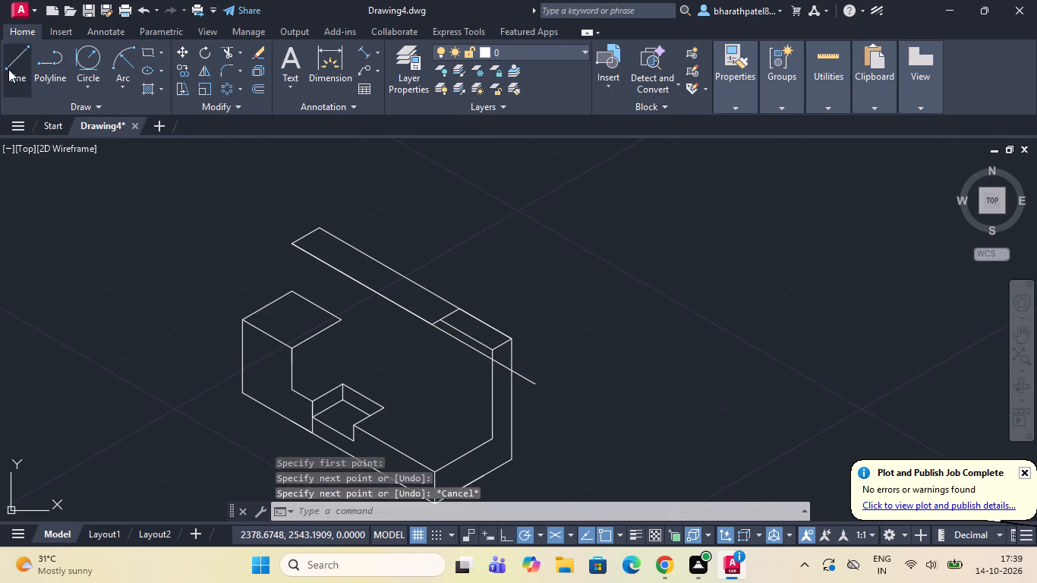
pyautogui.scroll(4, 476, 361)
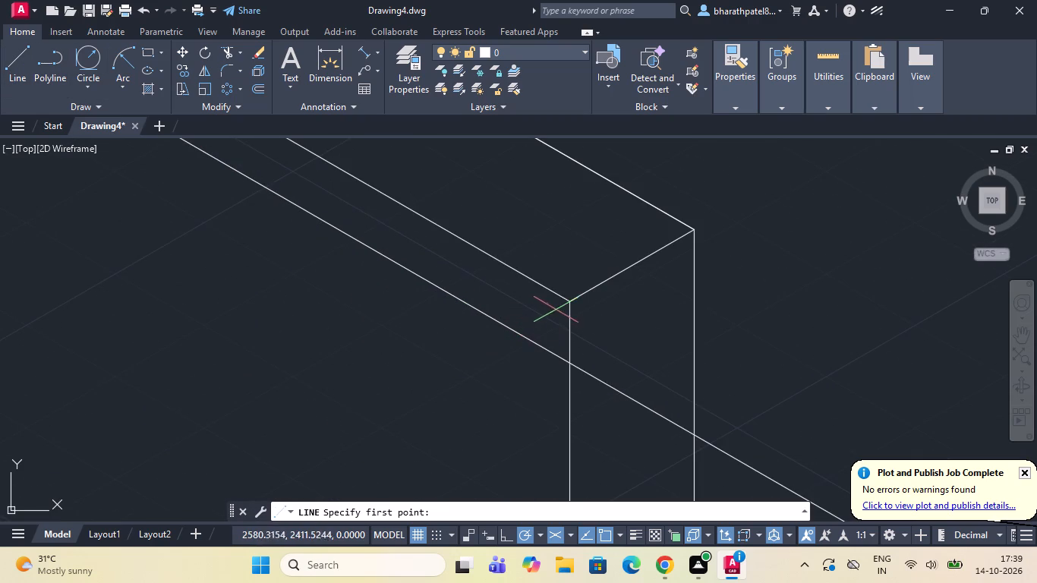
pyautogui.click(566, 301)
pyautogui.click(413, 390)
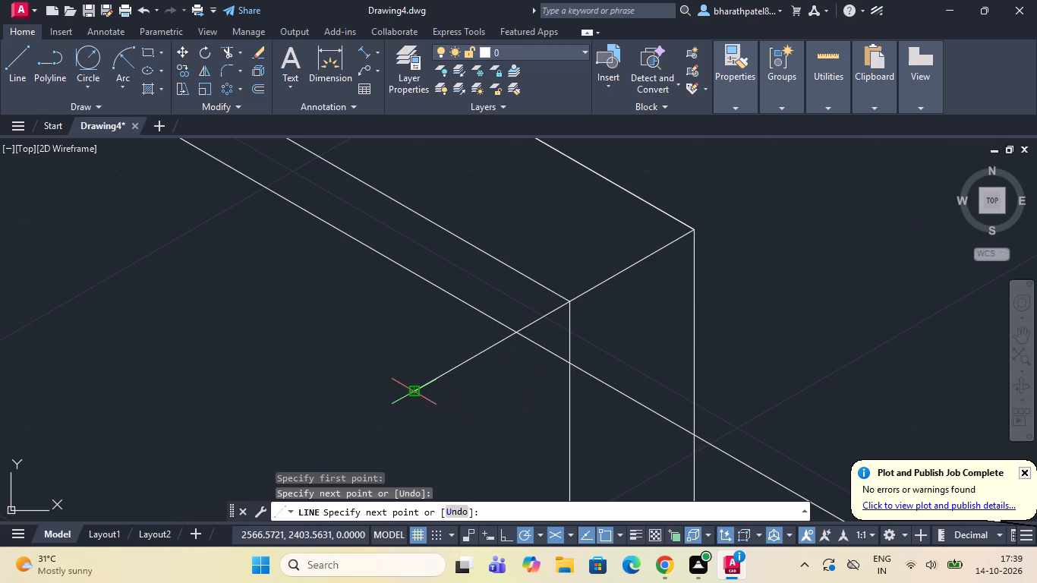
pyautogui.press('Escape')
# Draw a vertical line about 60 units down from the crossing of the two new top lines to just past the base's 30° edge.
pyautogui.click(10, 51)
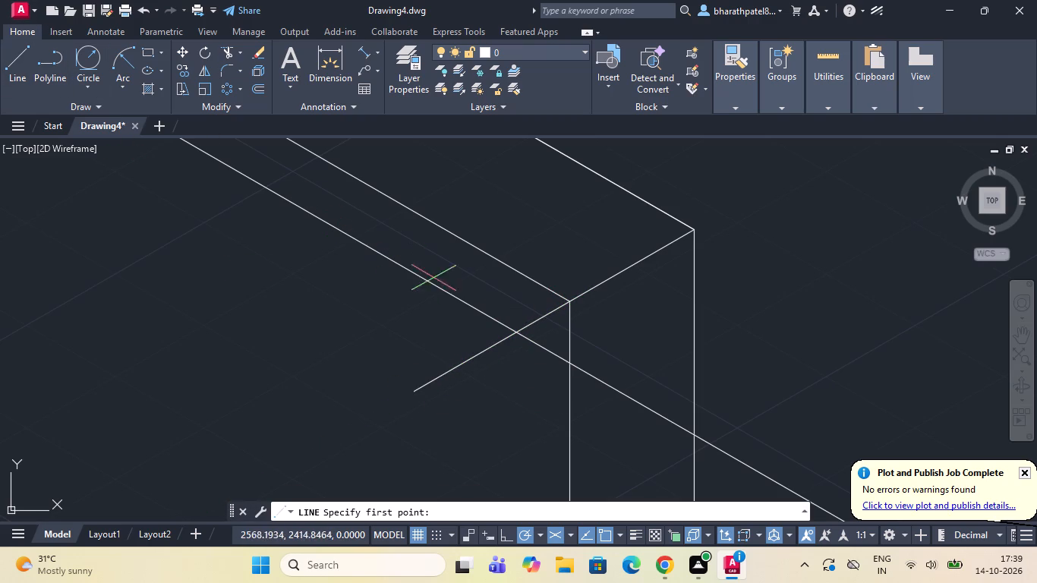
pyautogui.click(521, 332)
pyautogui.scroll(-4, 521, 332)
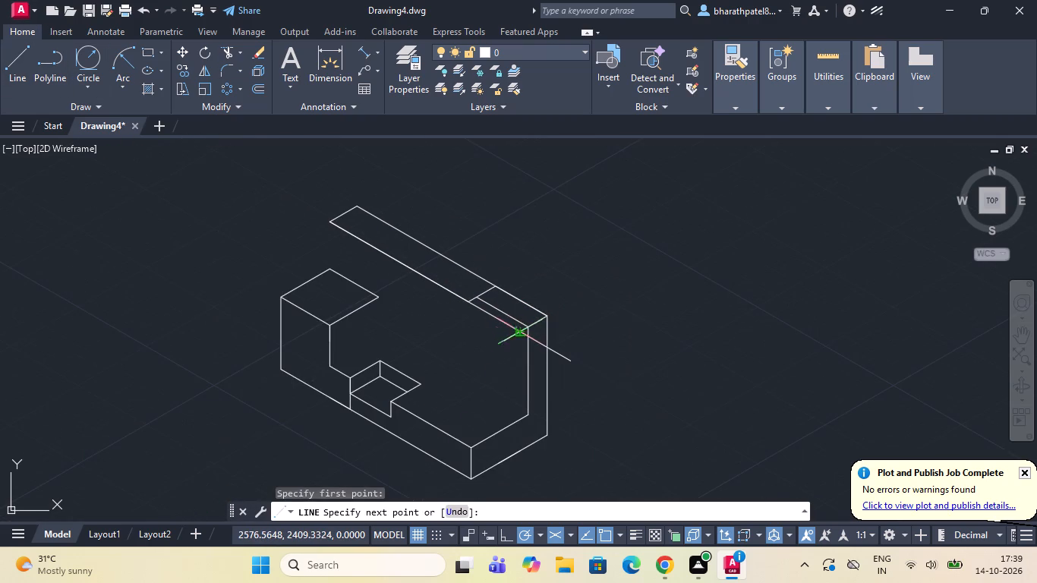
pyautogui.scroll(3, 528, 405)
pyautogui.scroll(-1, 496, 421)
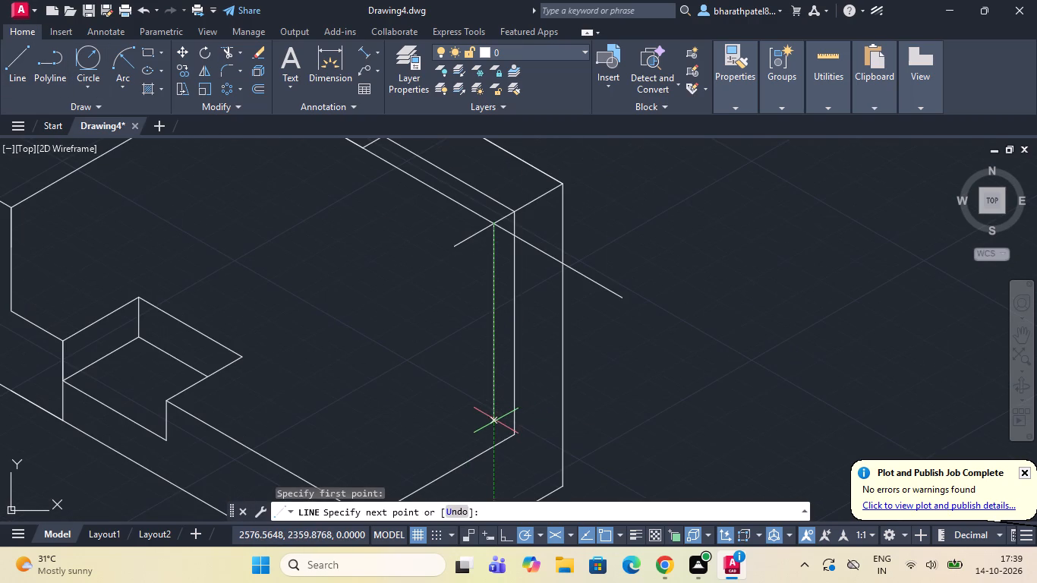
pyautogui.click(499, 461)
pyautogui.press('Escape')
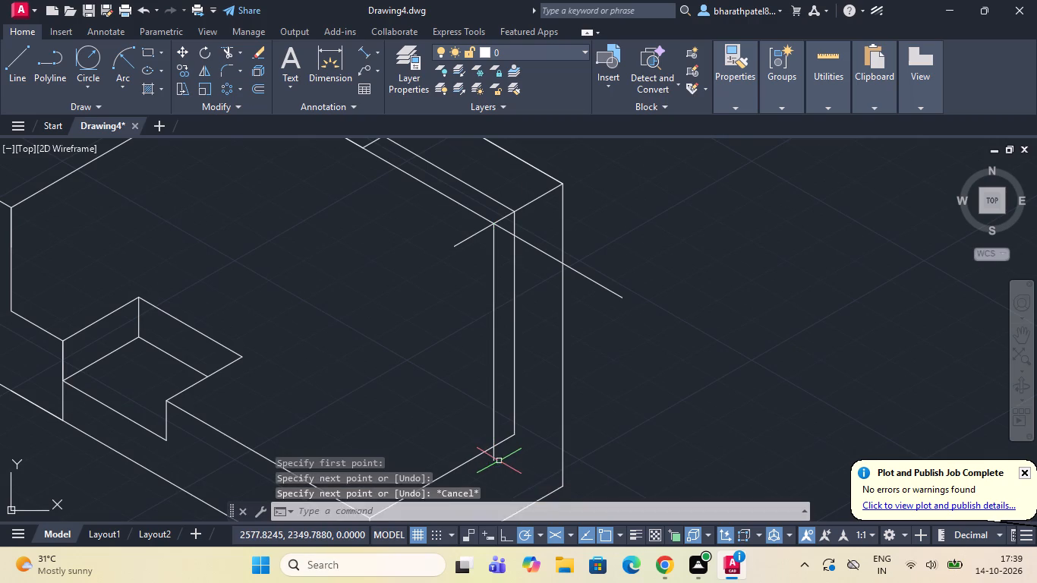
# Draw a line about 120 units long at 150° from where the new vertical crosses the base's 30° edge, toward the end block.
pyautogui.scroll(-3, 499, 461)
pyautogui.scroll(3, 478, 456)
pyautogui.scroll(-1, 478, 456)
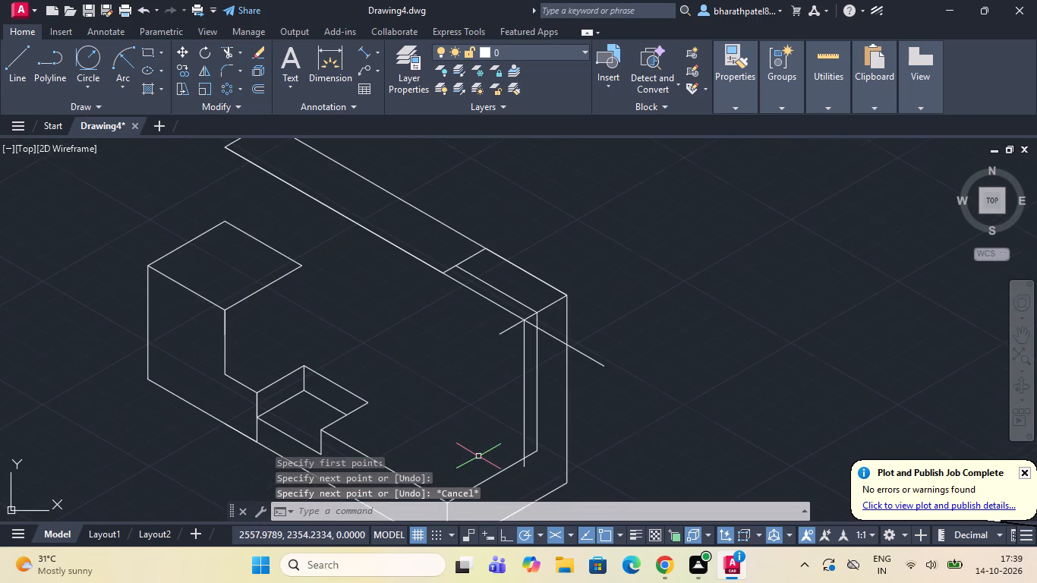
pyautogui.click(11, 71)
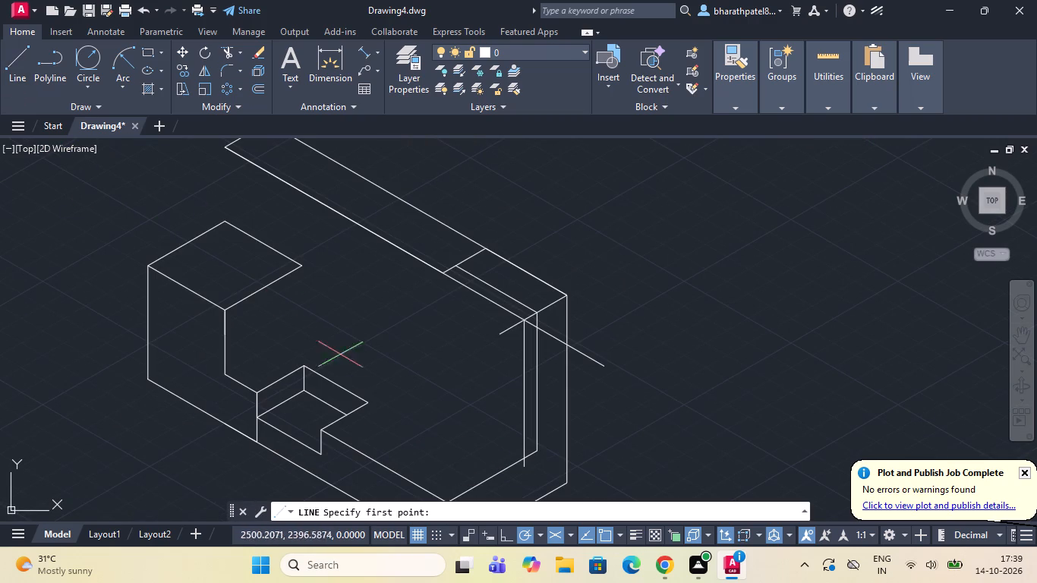
pyautogui.scroll(1, 518, 459)
pyautogui.click(524, 459)
pyautogui.scroll(-5, 524, 459)
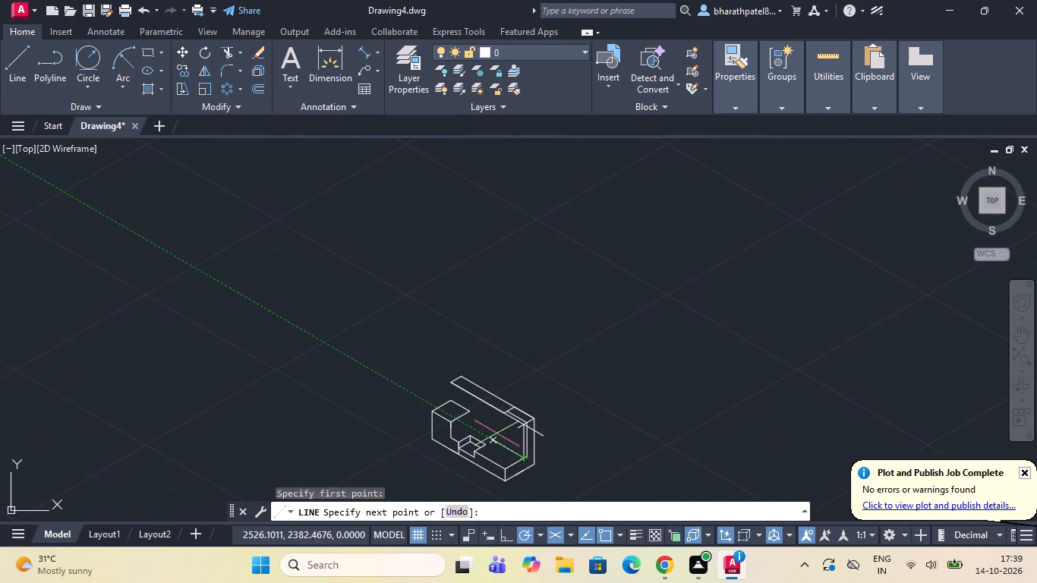
pyautogui.scroll(3, 493, 430)
pyautogui.scroll(-5, 493, 430)
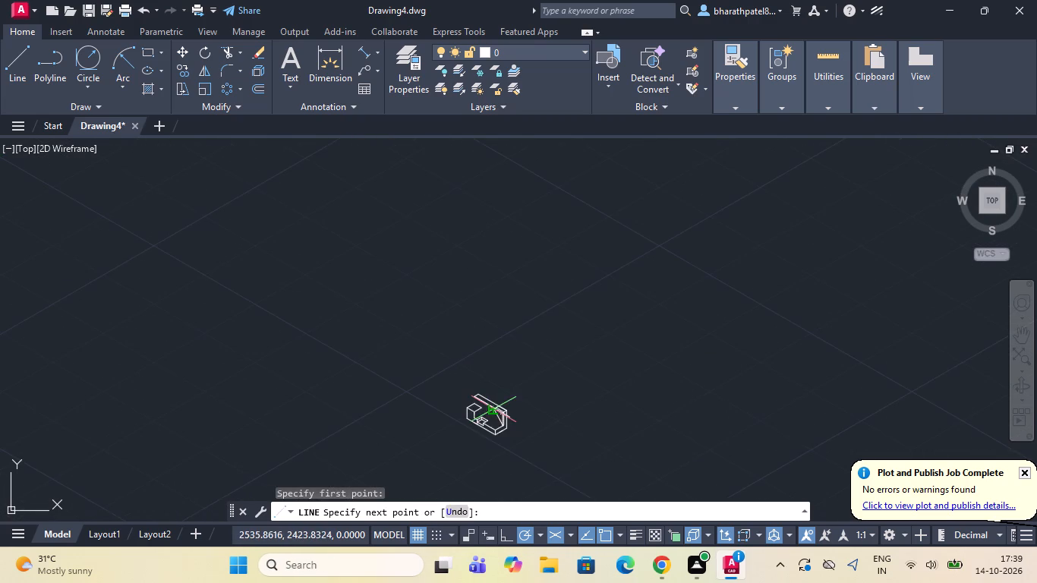
pyautogui.scroll(5, 487, 414)
pyautogui.scroll(-3, 496, 389)
pyautogui.scroll(3, 490, 404)
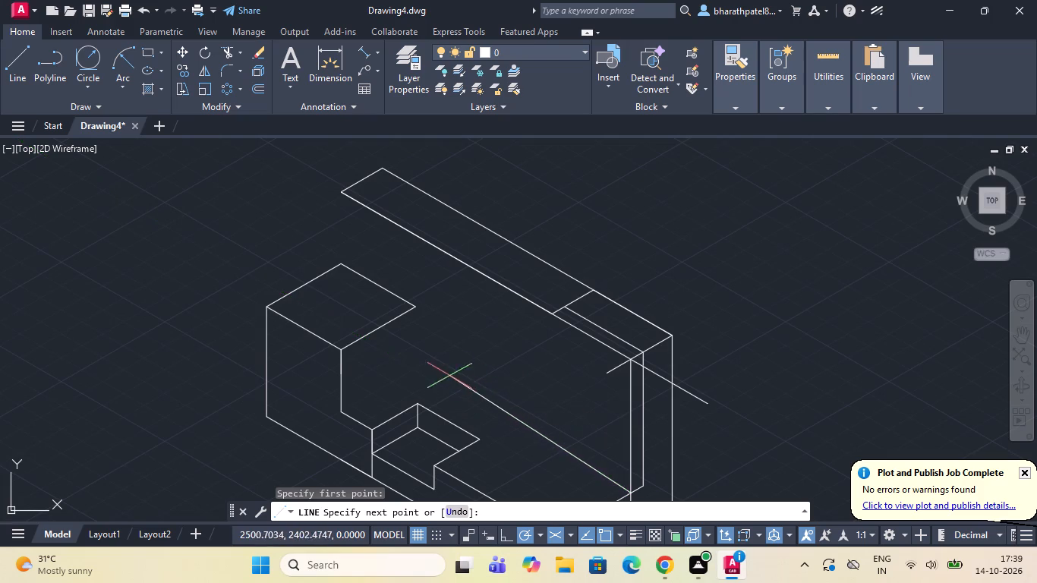
pyautogui.click(382, 351)
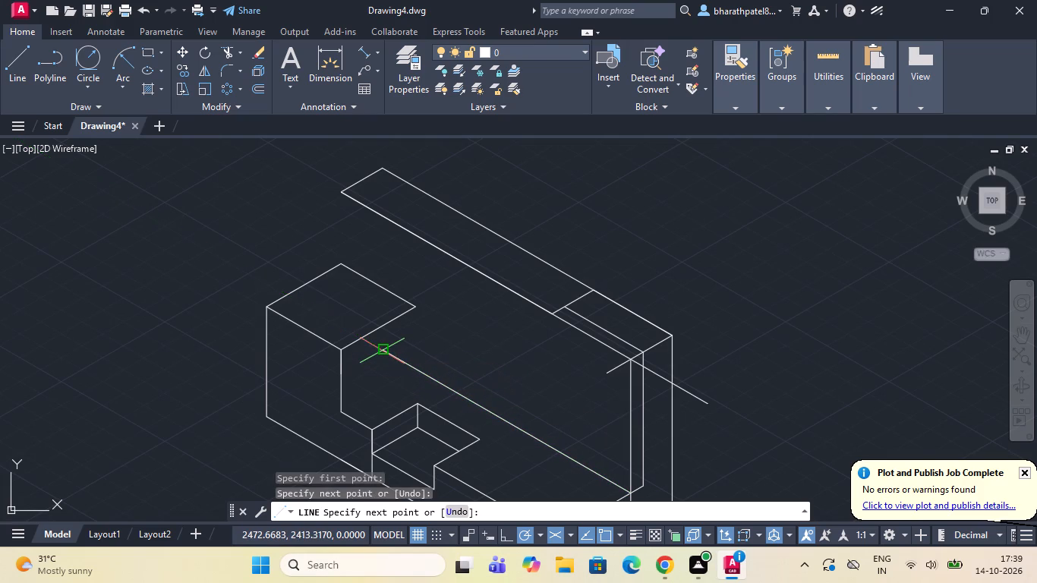
pyautogui.press('Escape')
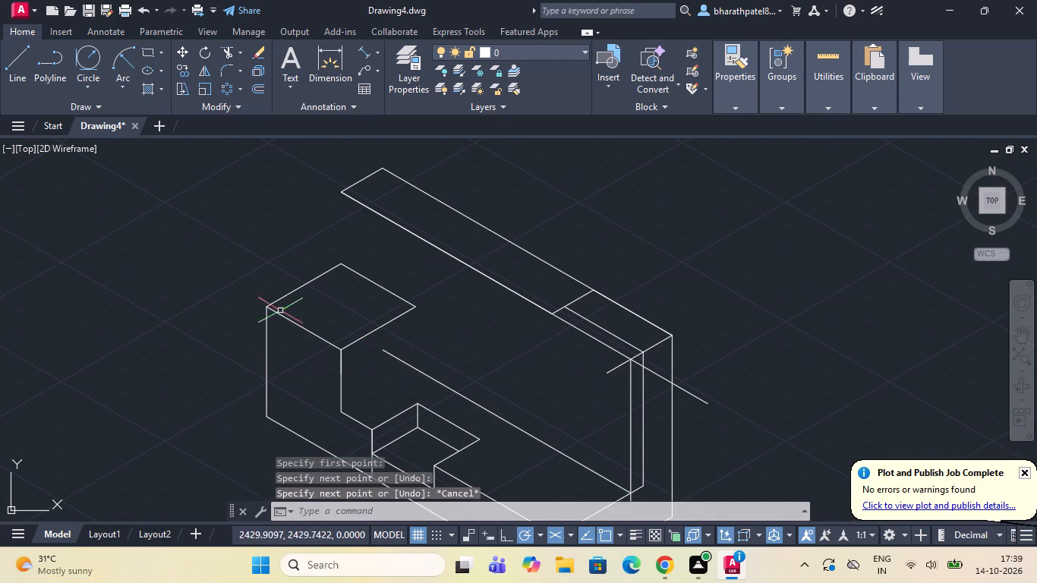
# Draw a vertical line about 66 units down from the top strip step's front corner, crossing the 150° line toward the end block.
pyautogui.click(12, 65)
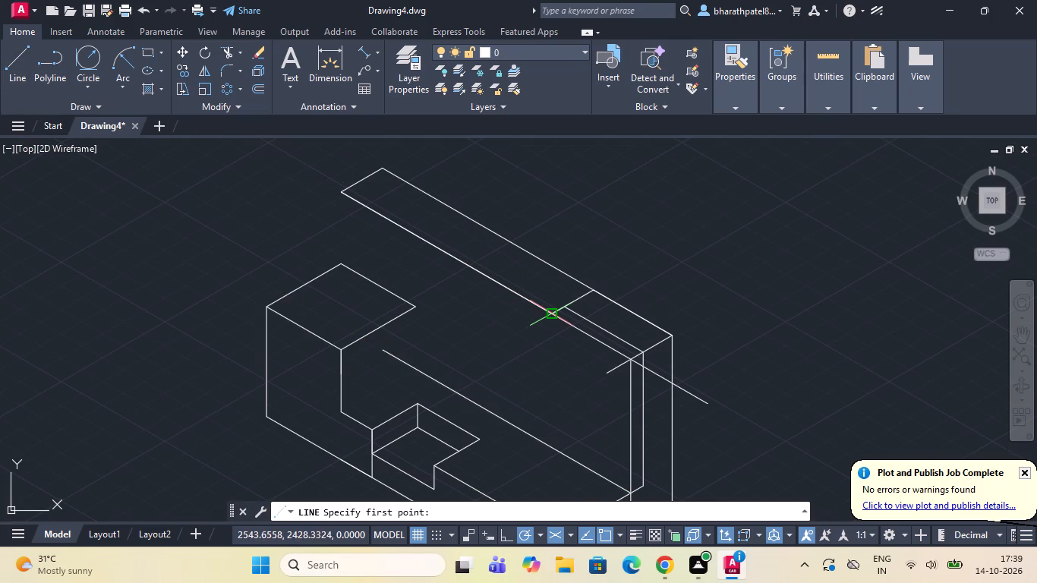
pyautogui.click(548, 314)
pyautogui.click(550, 472)
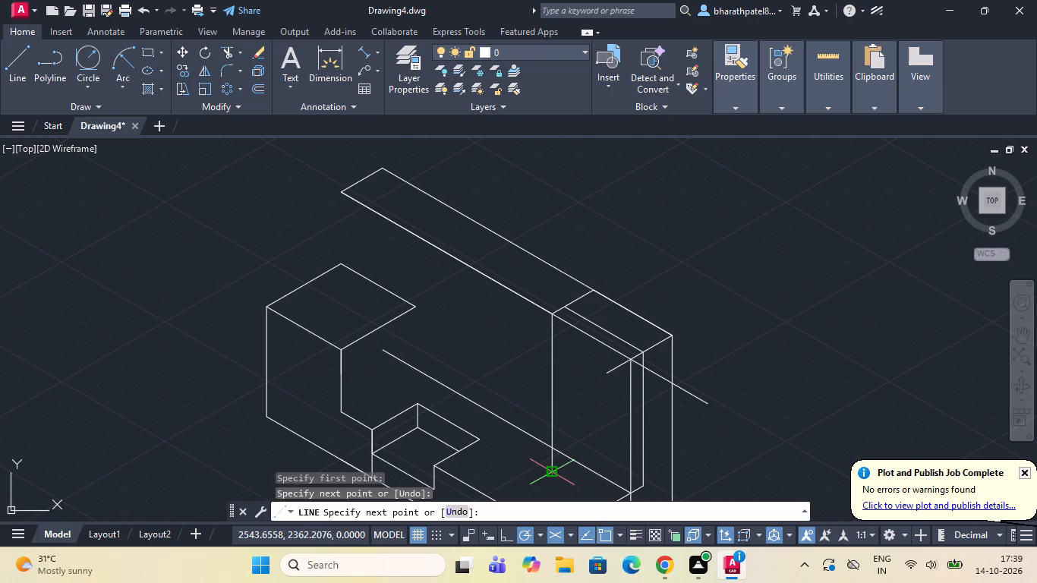
pyautogui.press('Escape')
# Trim the overhanging ends of the upright's construction vertical, the extended front edge of the top strip and the 210° line.
pyautogui.scroll(-3, 548, 399)
pyautogui.scroll(2, 549, 427)
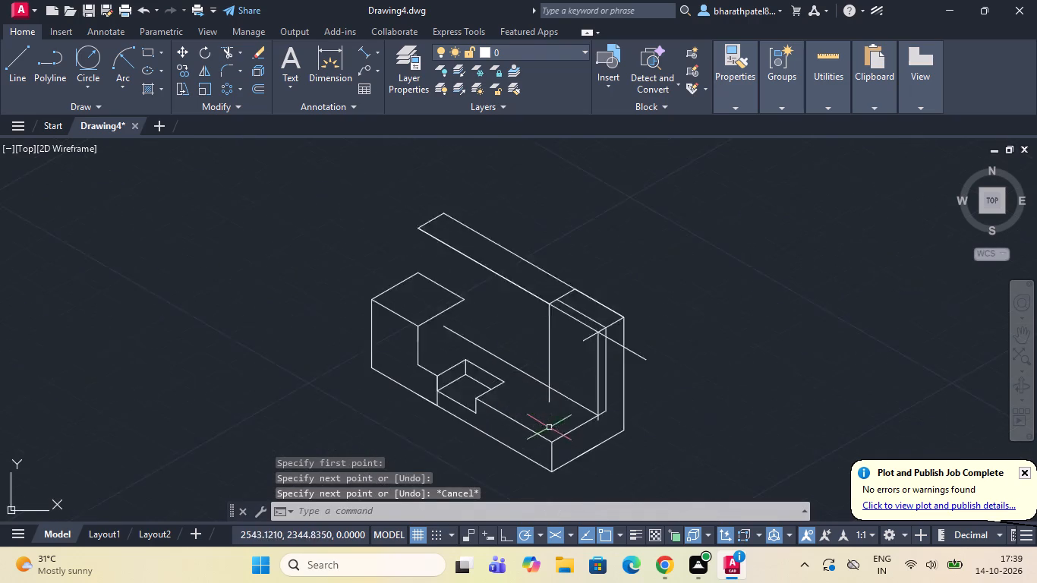
pyautogui.scroll(2, 549, 427)
pyautogui.click(222, 54)
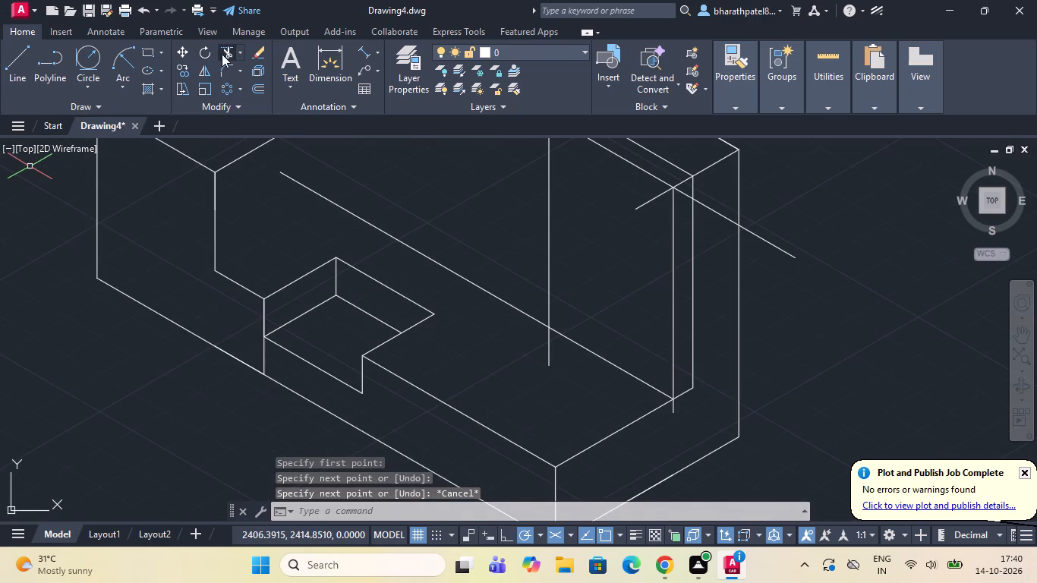
pyautogui.scroll(3, 679, 427)
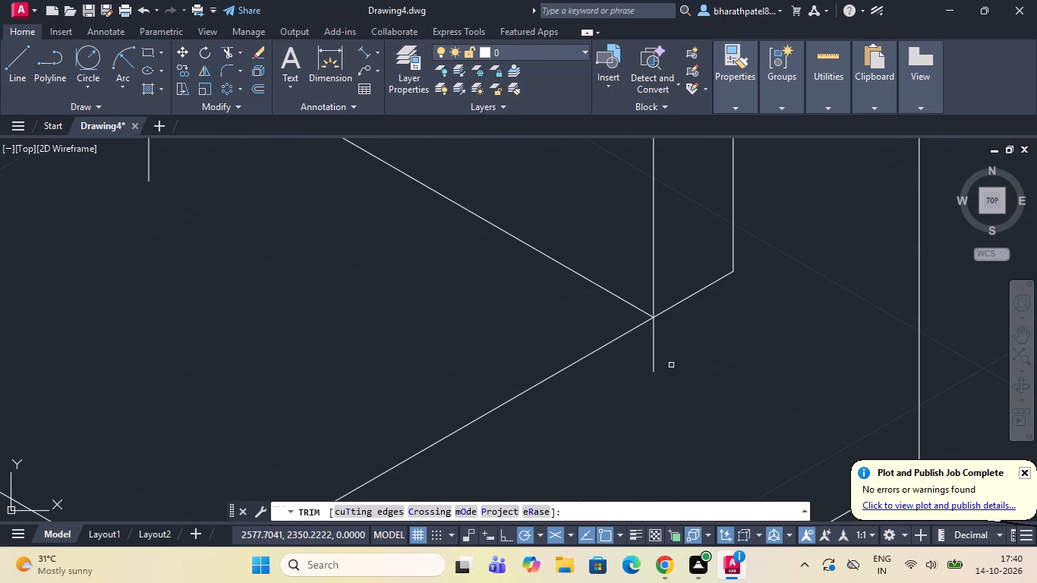
pyautogui.moveTo(673, 348); pyautogui.dragTo(635, 375)
pyautogui.scroll(-6, 648, 402)
pyautogui.scroll(3, 656, 344)
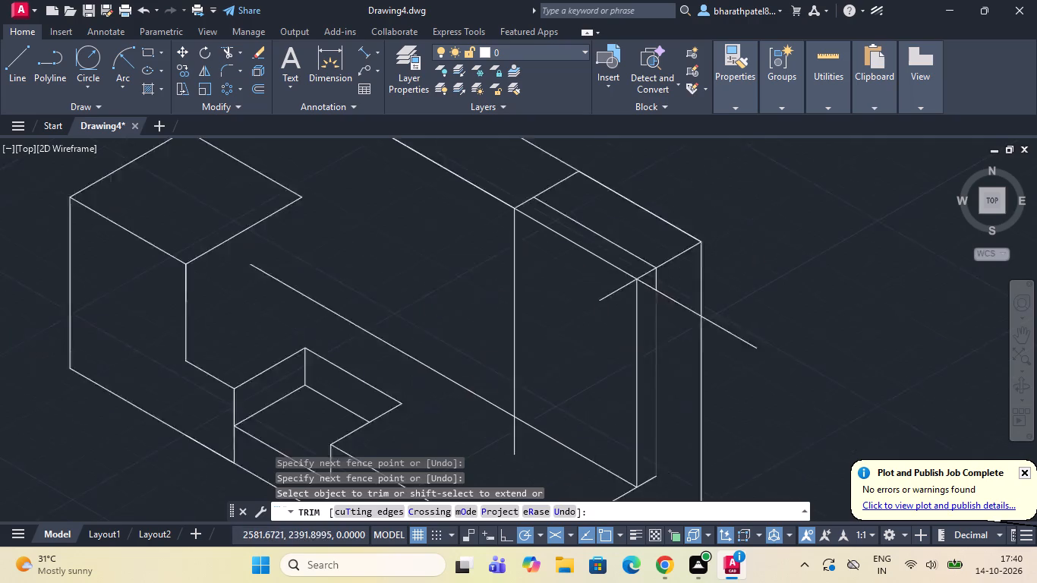
pyautogui.scroll(1, 656, 344)
pyautogui.moveTo(678, 264); pyautogui.dragTo(685, 304)
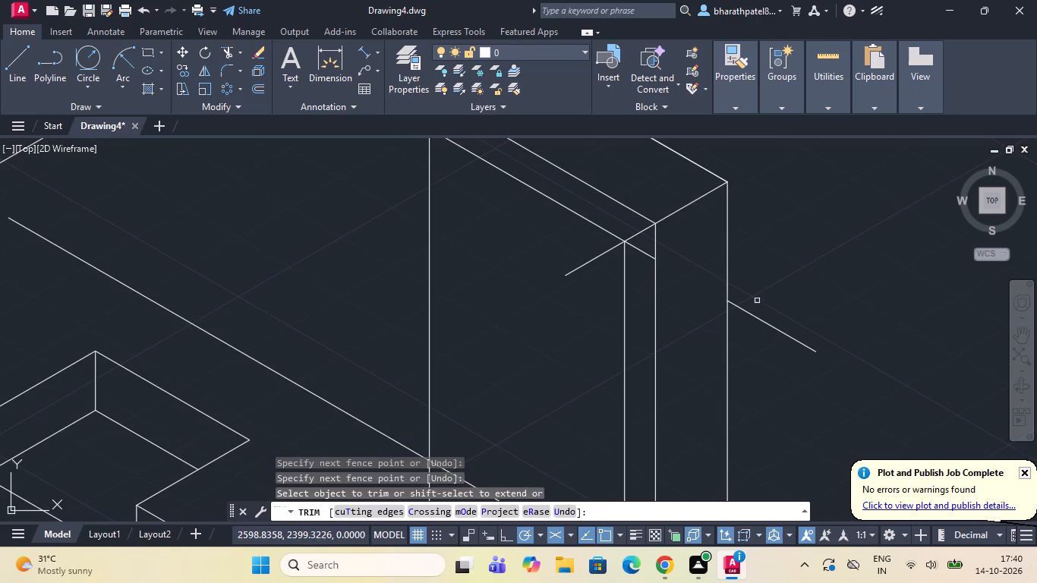
pyautogui.moveTo(758, 298); pyautogui.dragTo(762, 351)
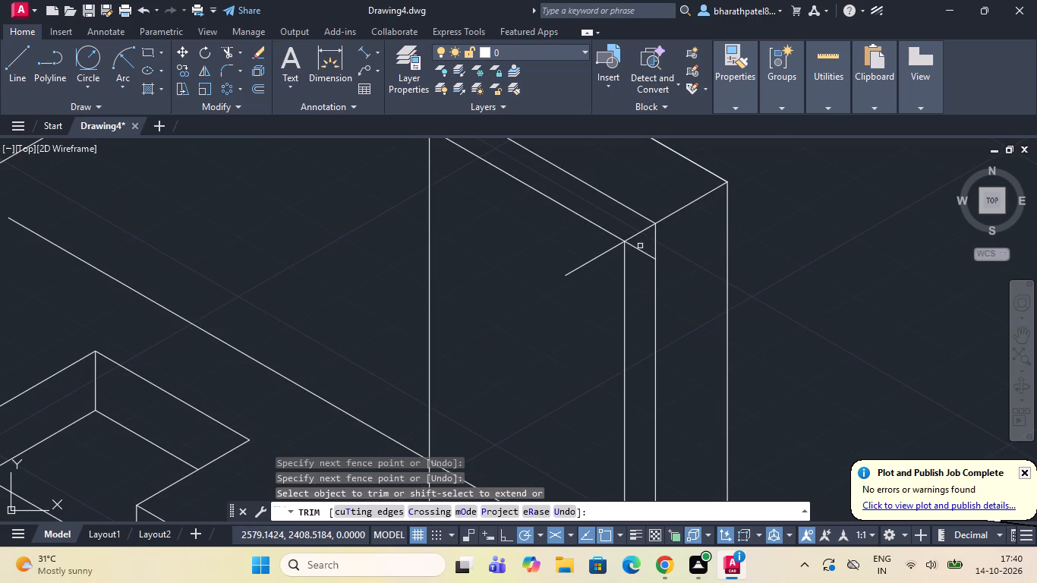
pyautogui.click(640, 252)
pyautogui.click(583, 264)
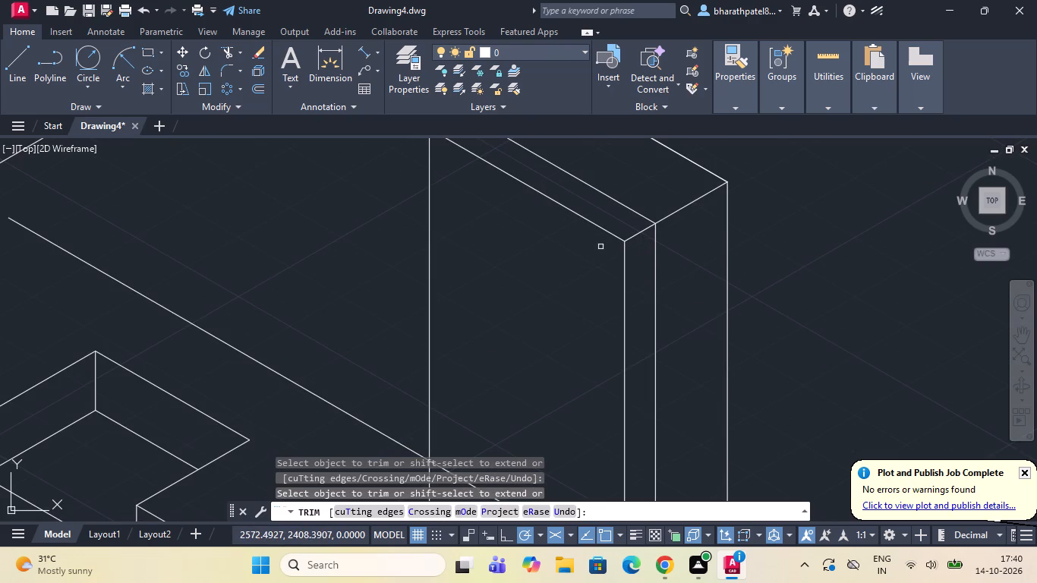
# Remove the remaining front-edge extension, the short 210° piece and the construction vertical beside the upright's inner vertical.
pyautogui.scroll(-2, 601, 265)
pyautogui.scroll(2, 573, 244)
pyautogui.click(588, 232)
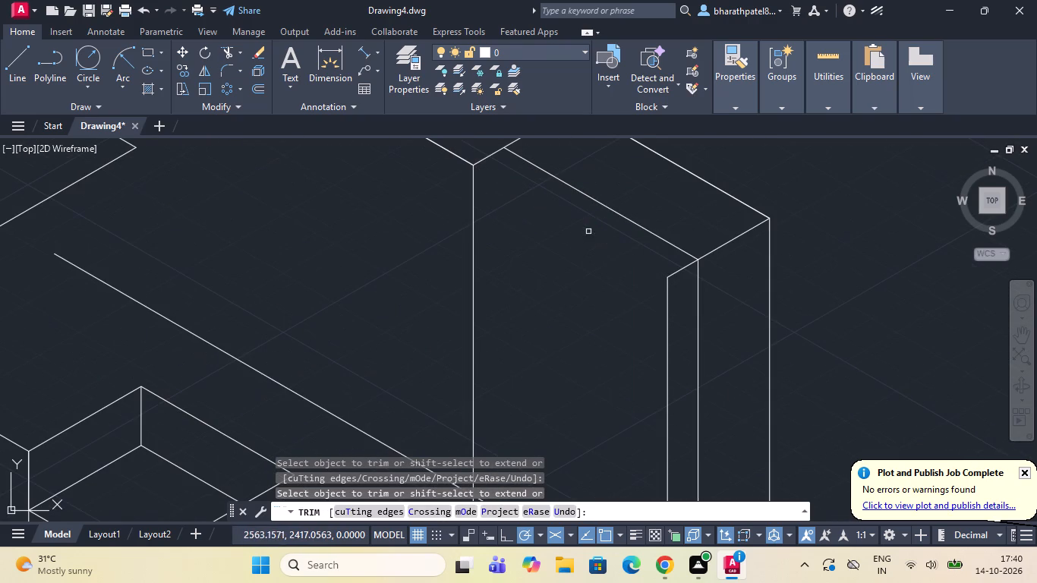
pyautogui.click(680, 273)
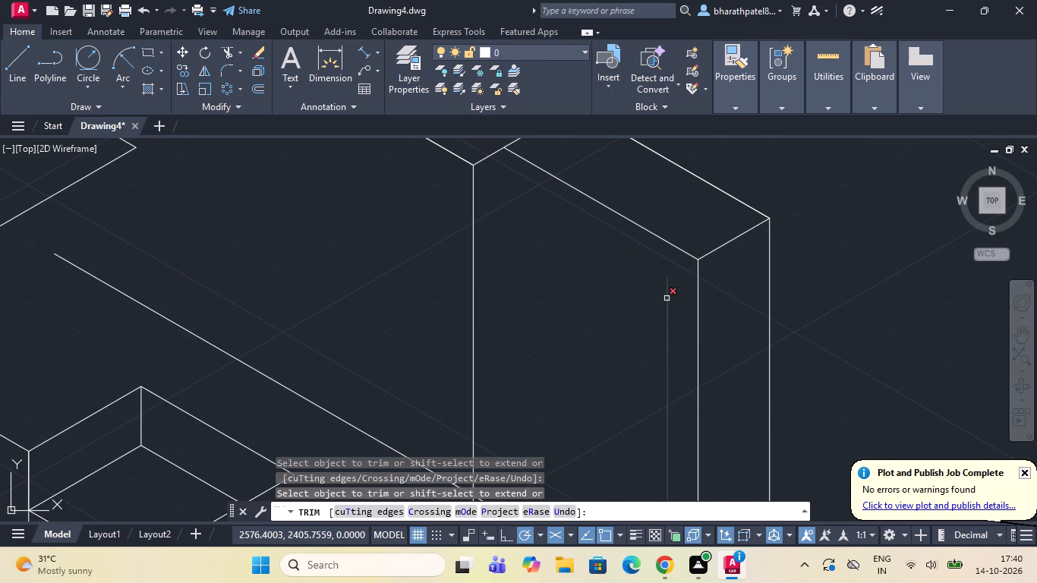
pyautogui.click(667, 298)
# Trim the new vertical and the 150° line back to the corner where they cross.
pyautogui.scroll(-3, 667, 298)
pyautogui.scroll(1, 644, 344)
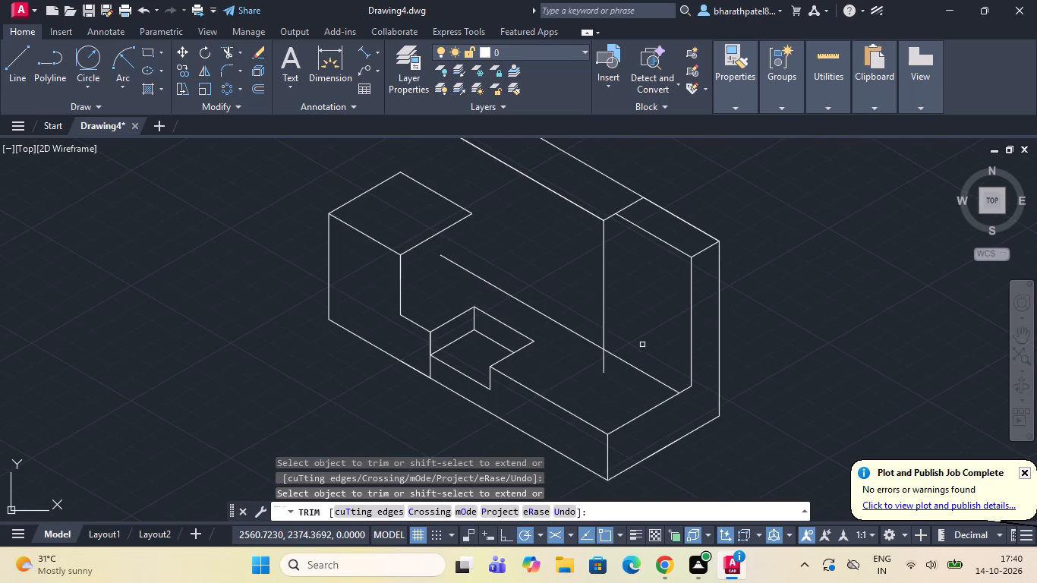
pyautogui.click(602, 367)
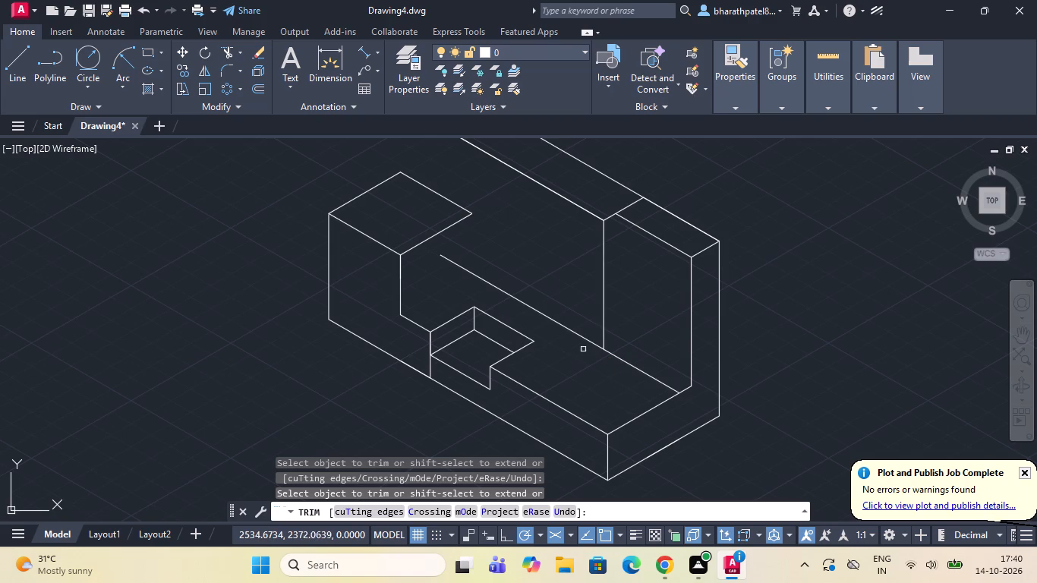
pyautogui.click(583, 338)
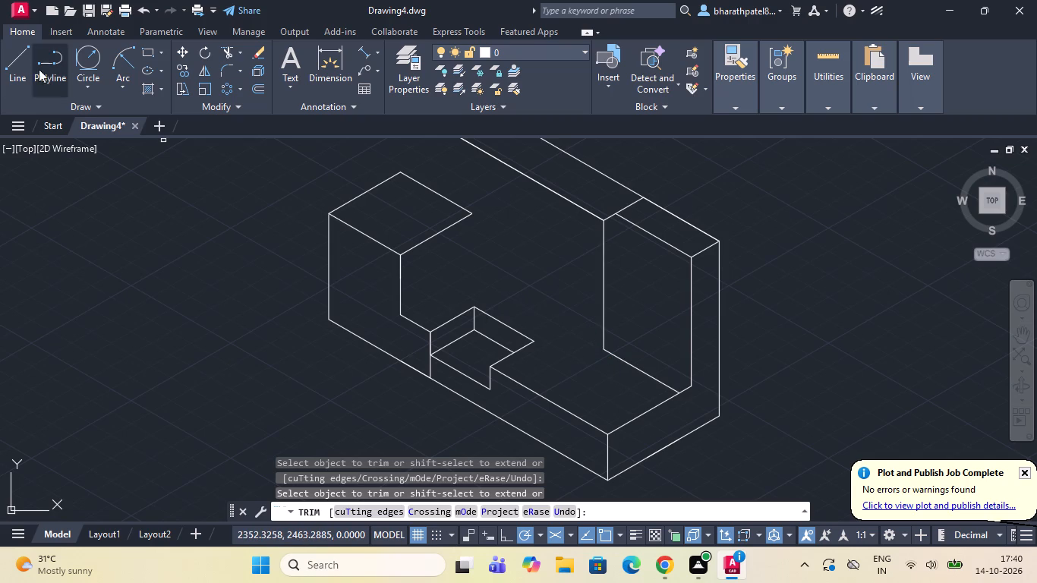
# Draw a short line at 30° from the bottom corner of the new inner wall vertical.
pyautogui.click(14, 52)
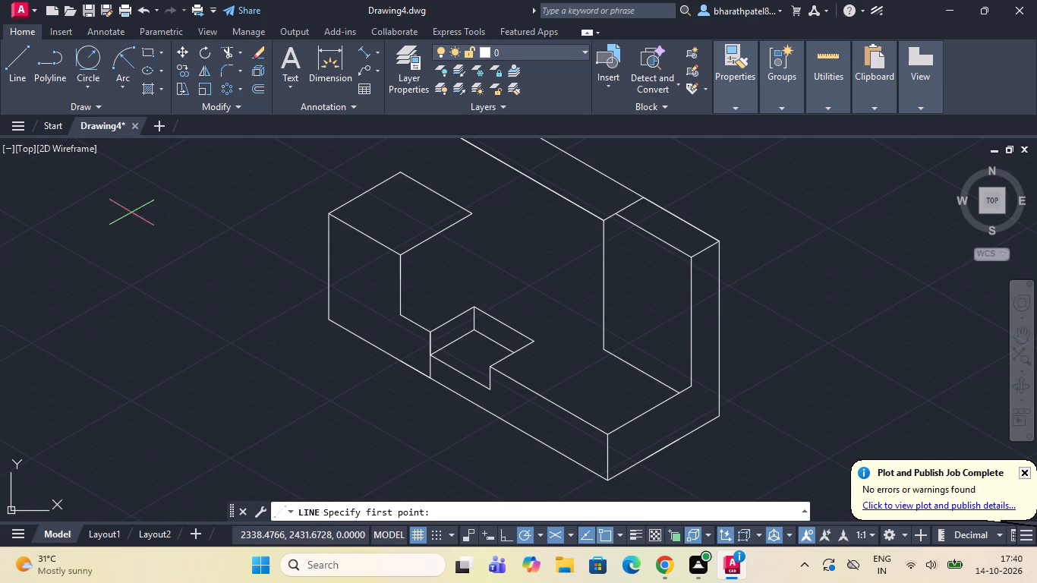
pyautogui.click(604, 352)
pyautogui.scroll(3, 604, 352)
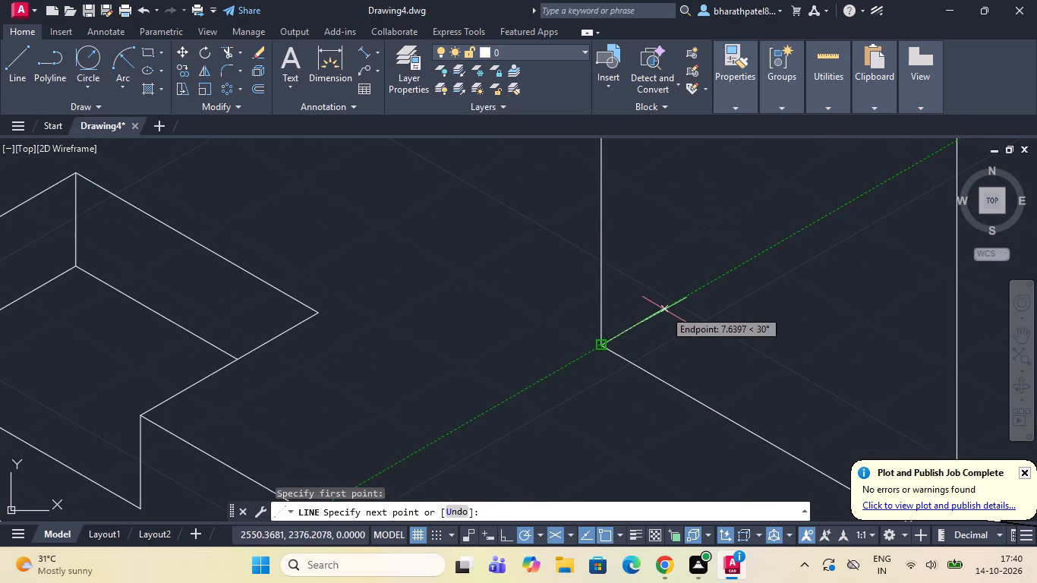
pyautogui.click(680, 300)
pyautogui.press('Escape')
# Draw a vertical line about 58 units down from the inner top edge's end on the strip step, just past the short 30° line.
pyautogui.scroll(-2, 638, 350)
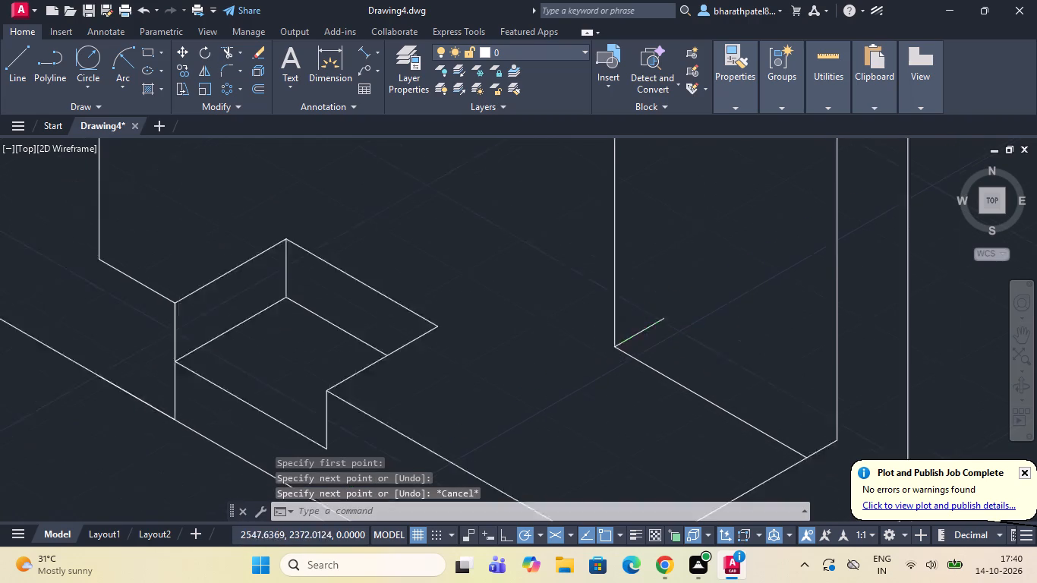
pyautogui.scroll(-1, 636, 361)
pyautogui.click(11, 61)
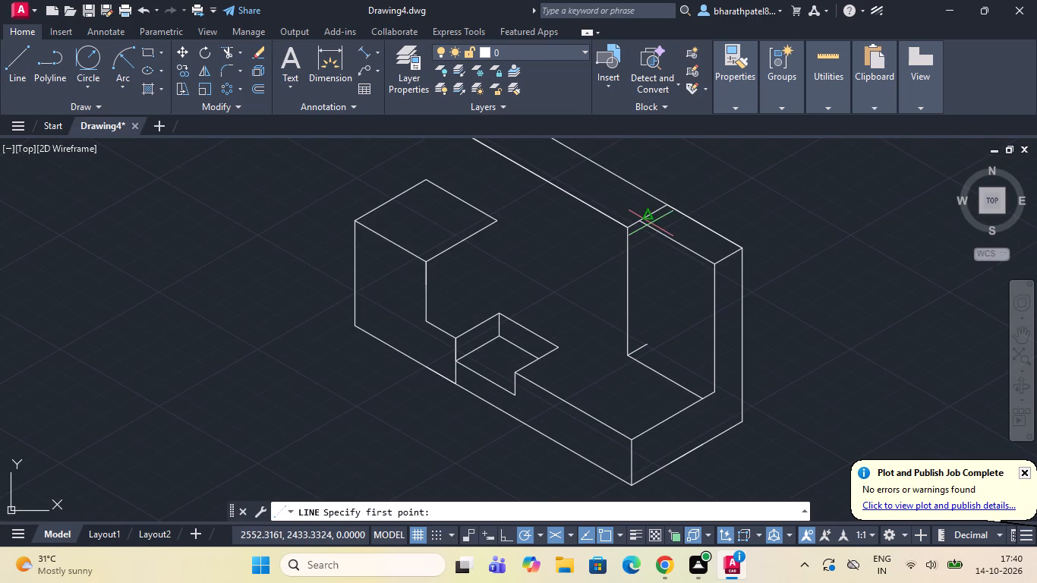
pyautogui.scroll(3, 651, 223)
pyautogui.click(604, 206)
pyautogui.scroll(-4, 604, 206)
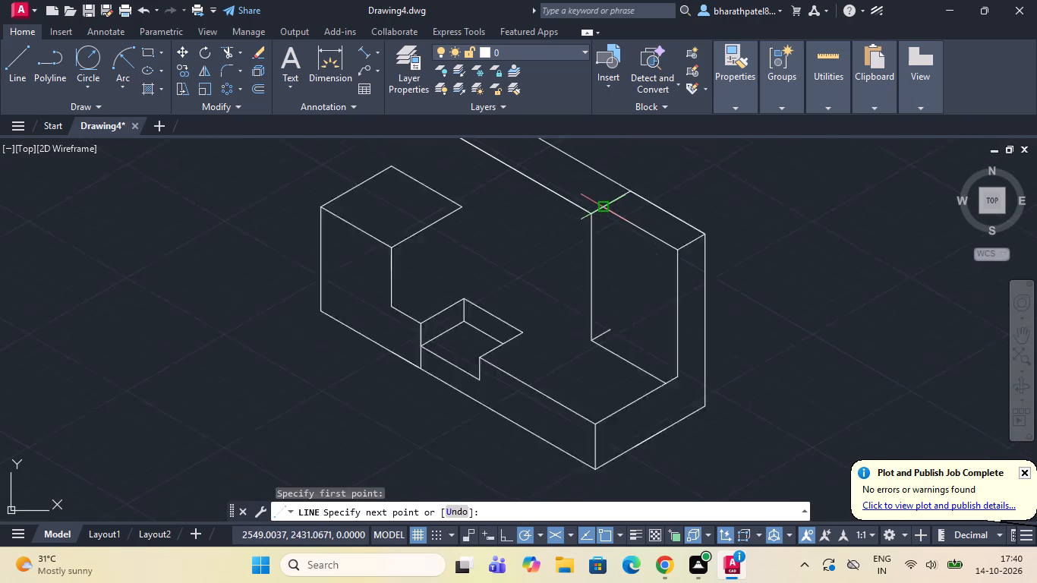
pyautogui.scroll(4, 610, 288)
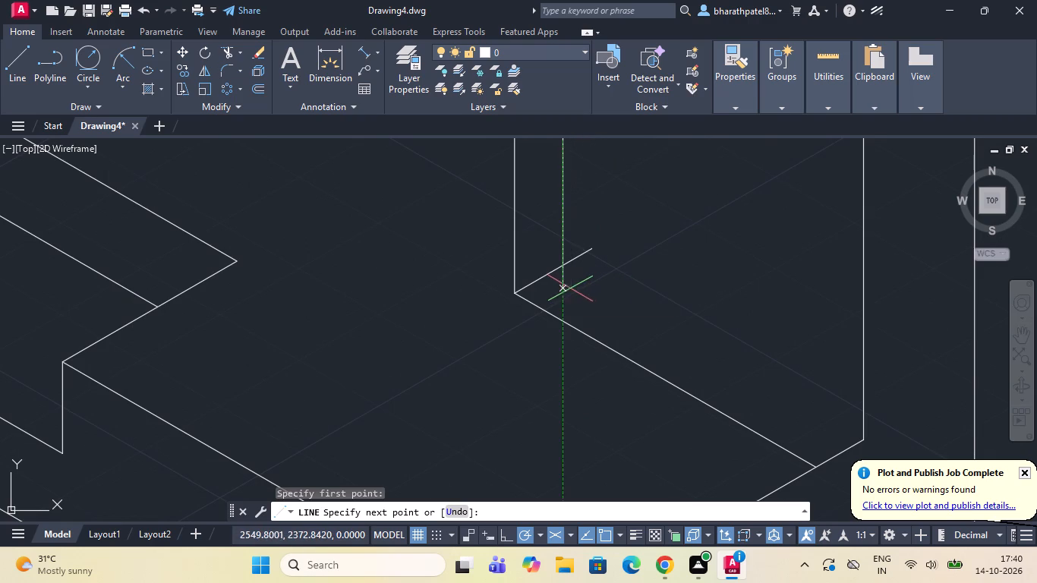
pyautogui.click(566, 288)
pyautogui.press('Escape')
# Trim the overhangs of the second vertical and the short 30° line to form a clean bottom corner.
pyautogui.scroll(-4, 563, 293)
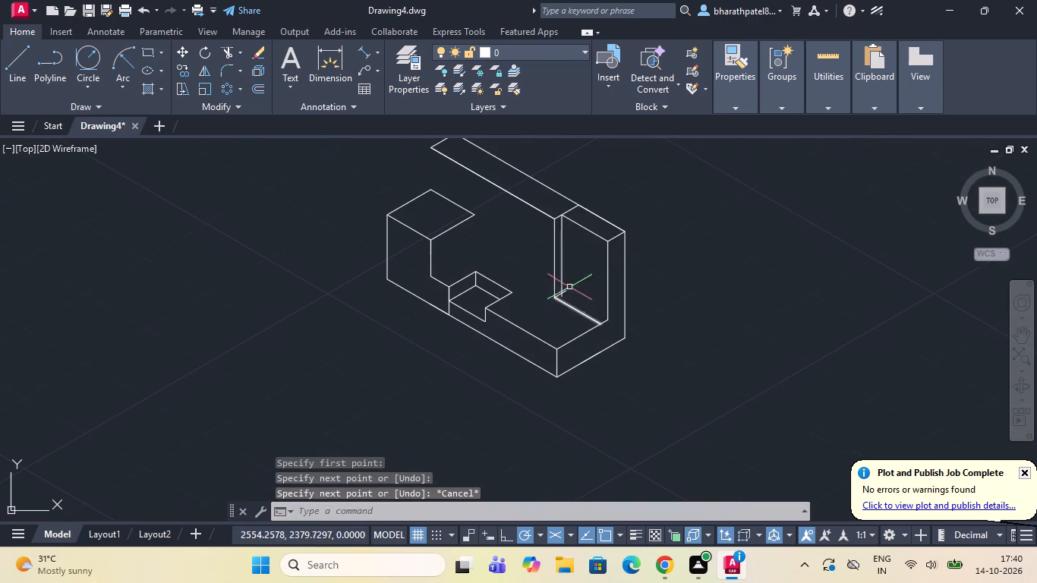
pyautogui.click(223, 52)
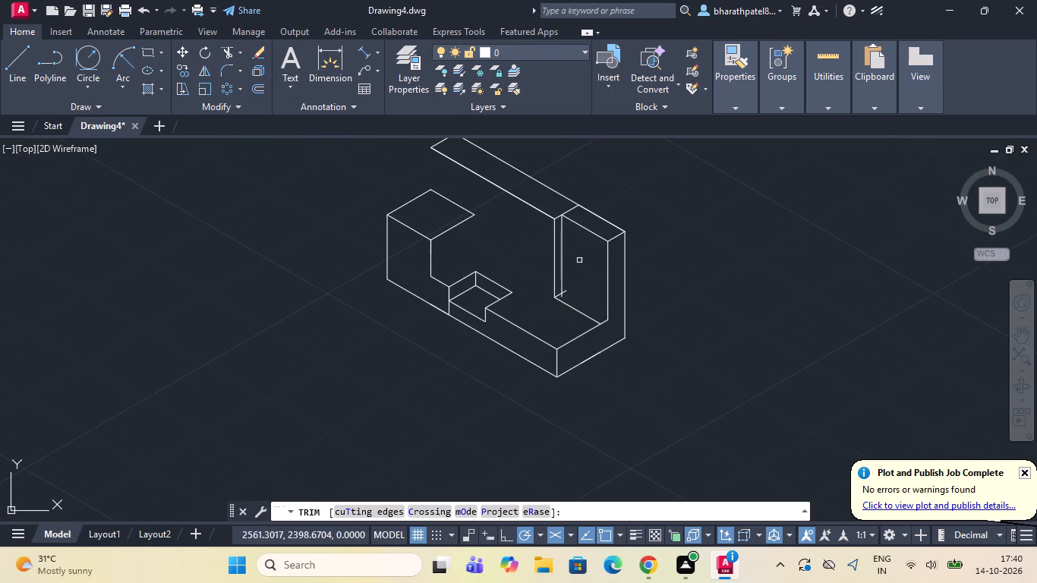
pyautogui.scroll(4, 580, 279)
pyautogui.scroll(1, 481, 389)
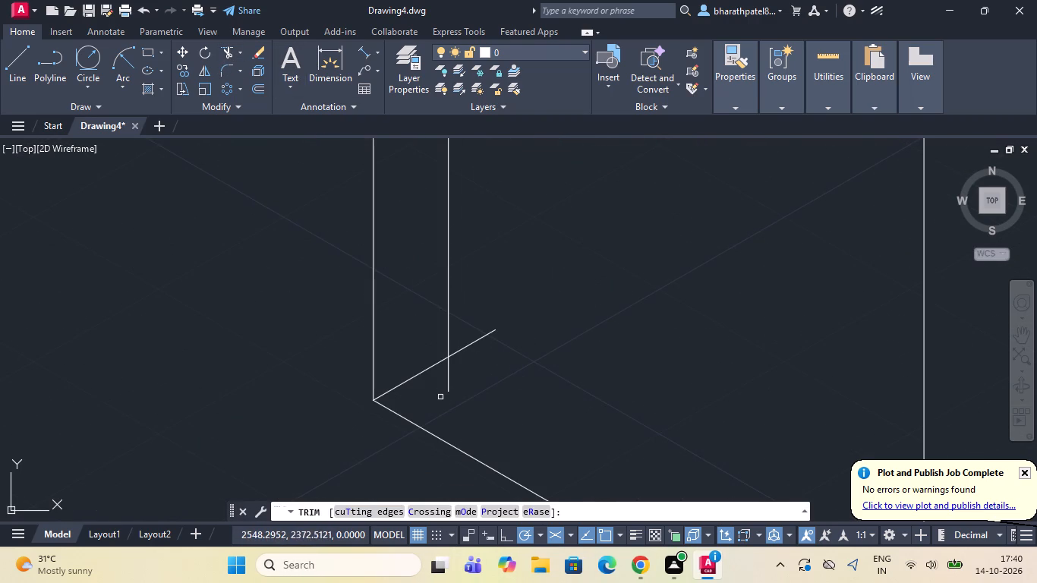
pyautogui.moveTo(440, 397); pyautogui.dragTo(462, 374)
pyautogui.moveTo(467, 363); pyautogui.dragTo(468, 329)
pyautogui.scroll(-3, 468, 330)
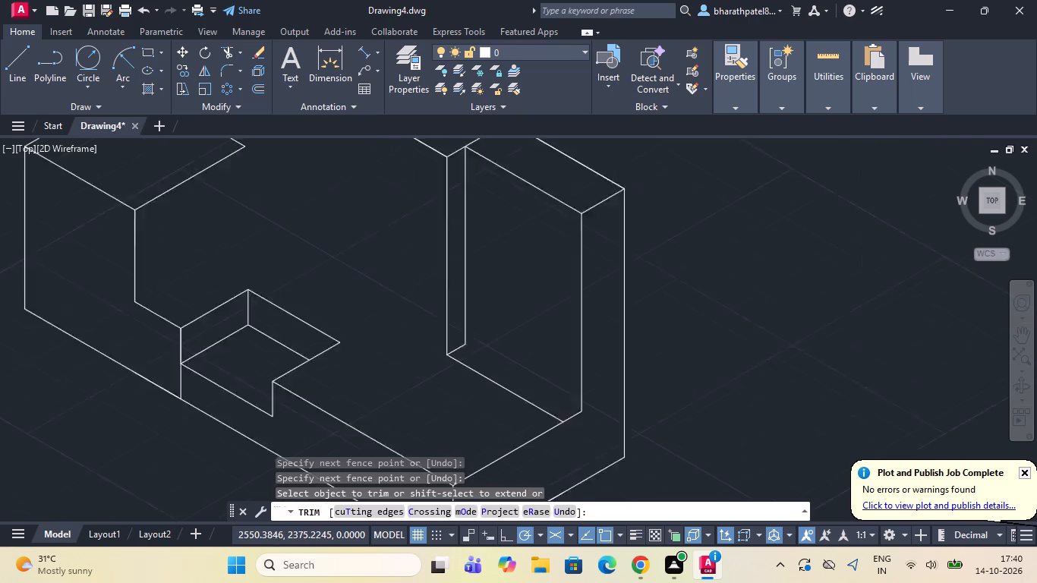
# Draw a line from the second vertical's bottom corner to the foot of the upright's inner vertical.
pyautogui.scroll(-1, 471, 348)
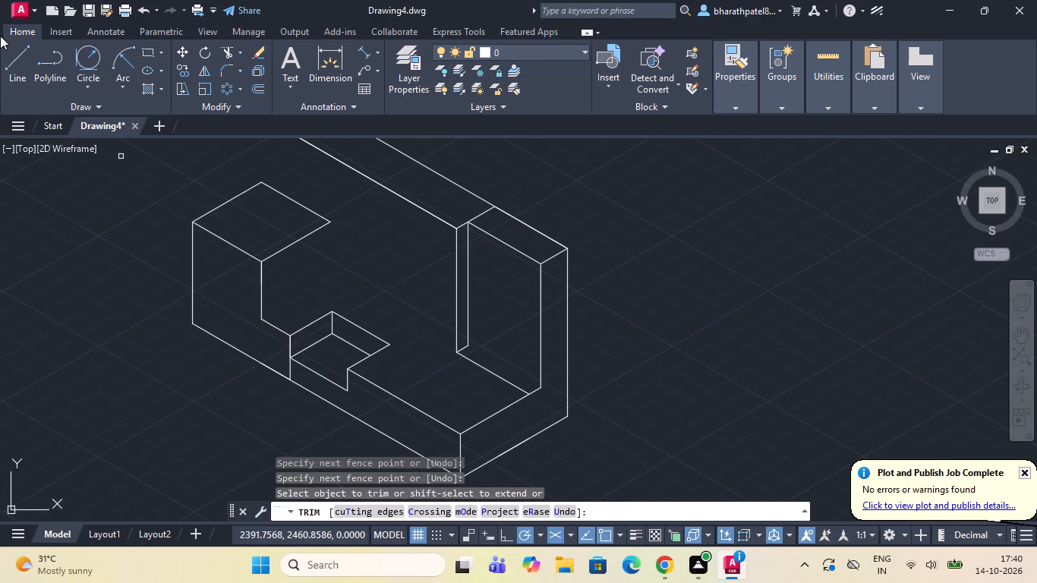
pyautogui.click(8, 70)
pyautogui.scroll(3, 474, 332)
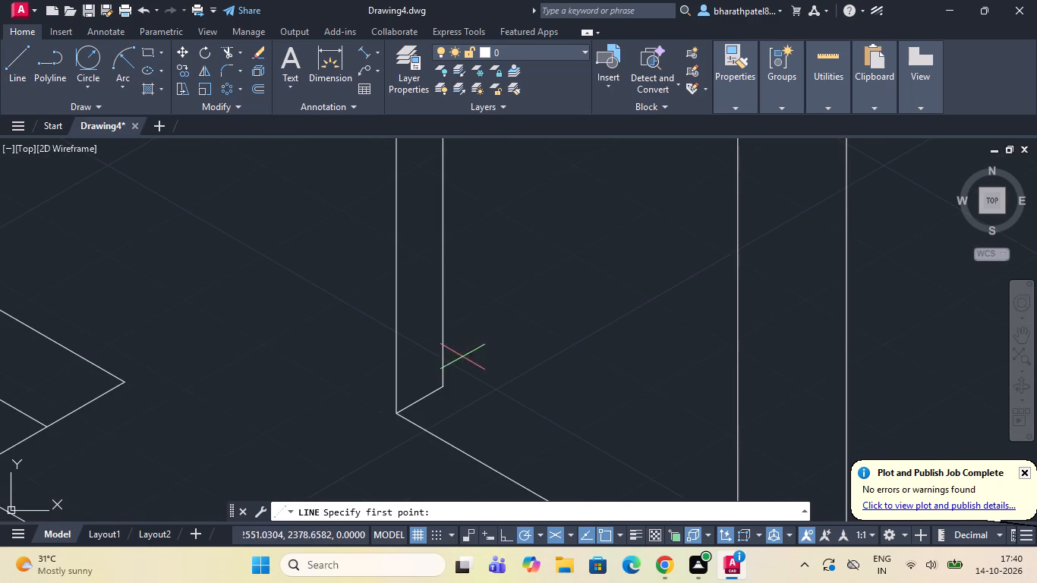
pyautogui.click(441, 390)
pyautogui.scroll(-4, 441, 390)
pyautogui.scroll(5, 477, 421)
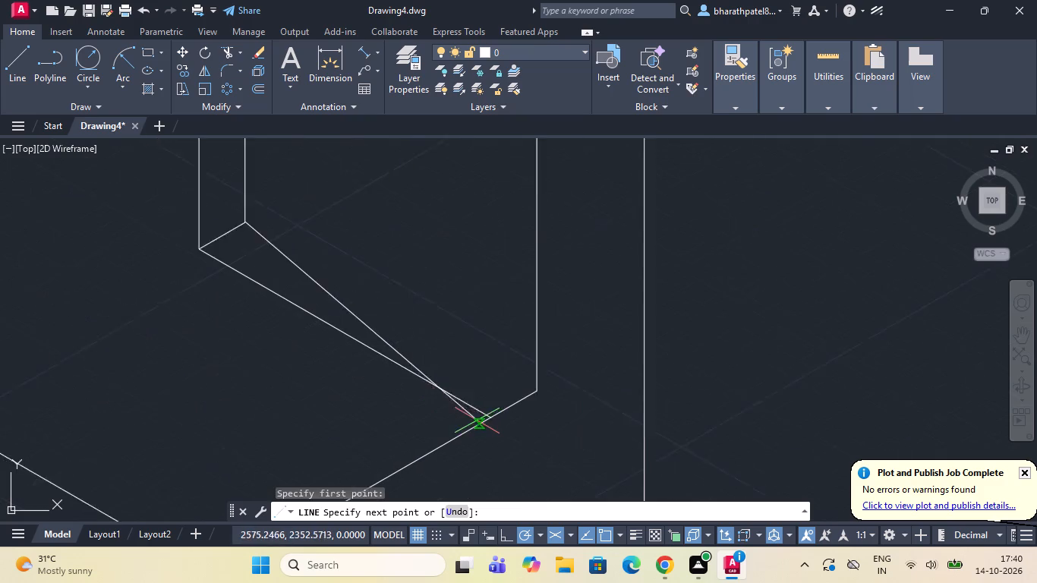
pyautogui.click(570, 373)
pyautogui.scroll(-3, 570, 373)
pyautogui.press('Escape')
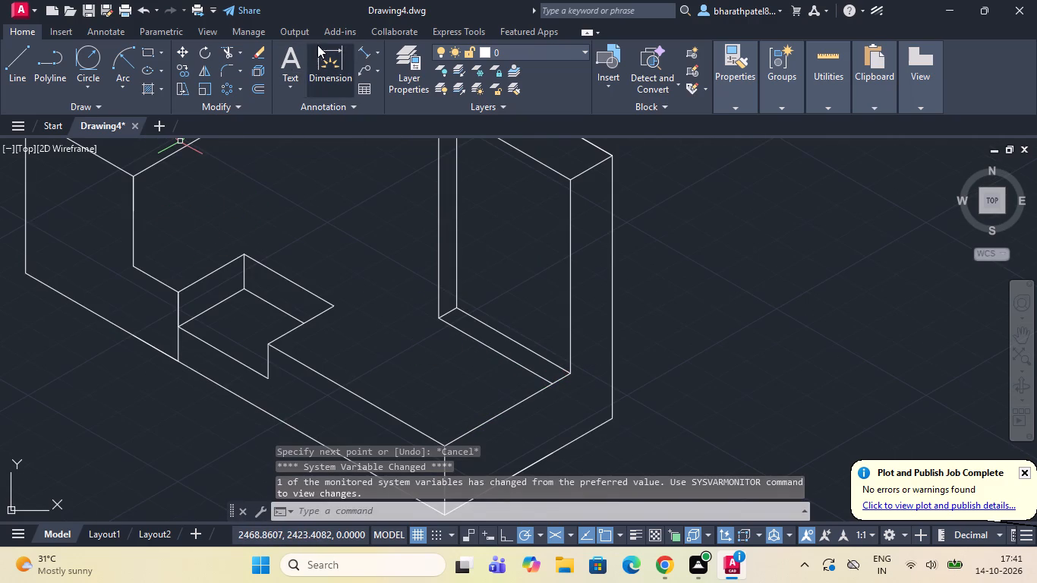
# Remove the lower 150° line between the inner wall's front bottom corner and the base's 30° edge.
pyautogui.click(227, 47)
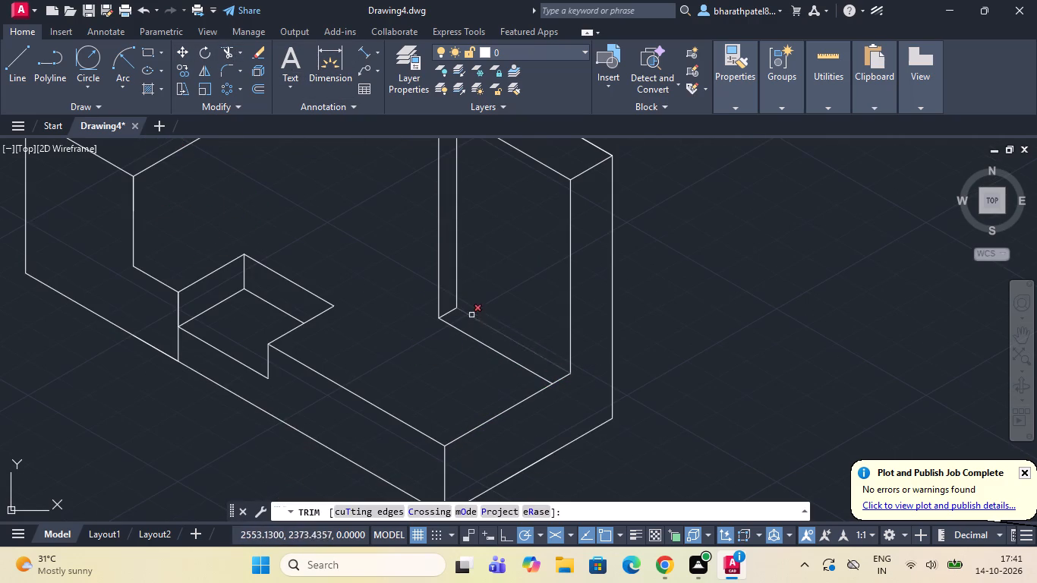
pyautogui.click(471, 337)
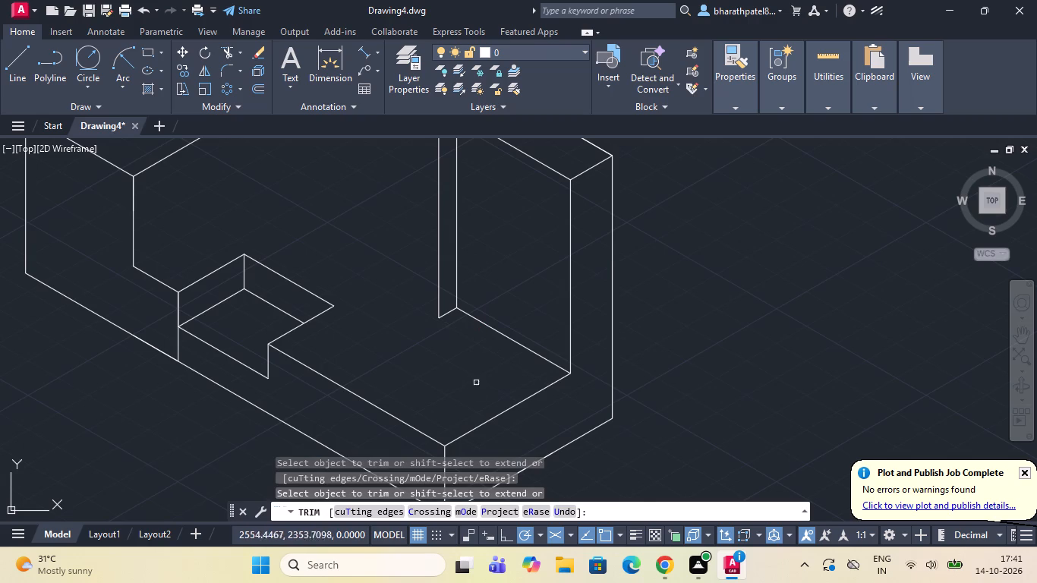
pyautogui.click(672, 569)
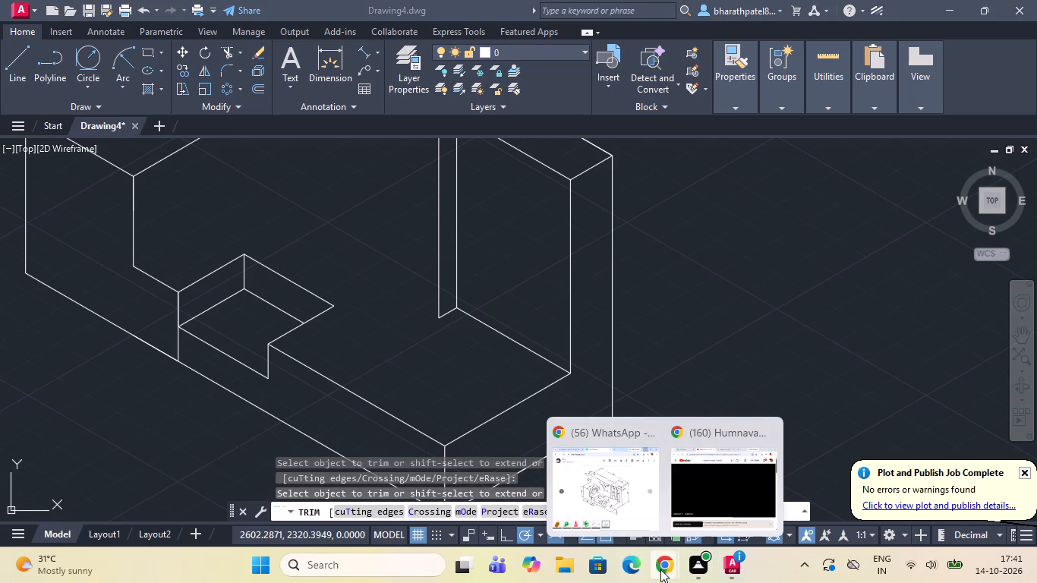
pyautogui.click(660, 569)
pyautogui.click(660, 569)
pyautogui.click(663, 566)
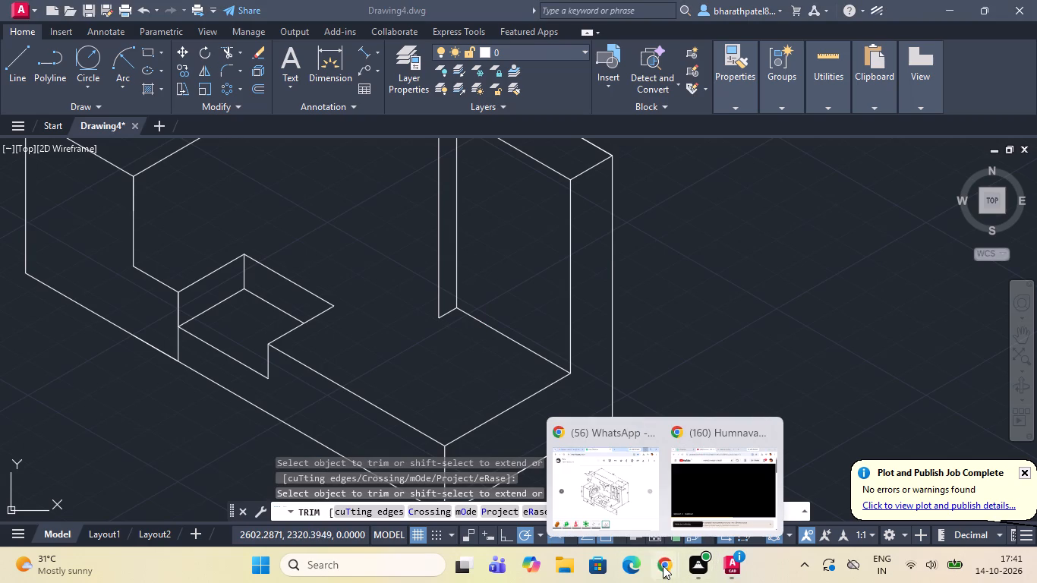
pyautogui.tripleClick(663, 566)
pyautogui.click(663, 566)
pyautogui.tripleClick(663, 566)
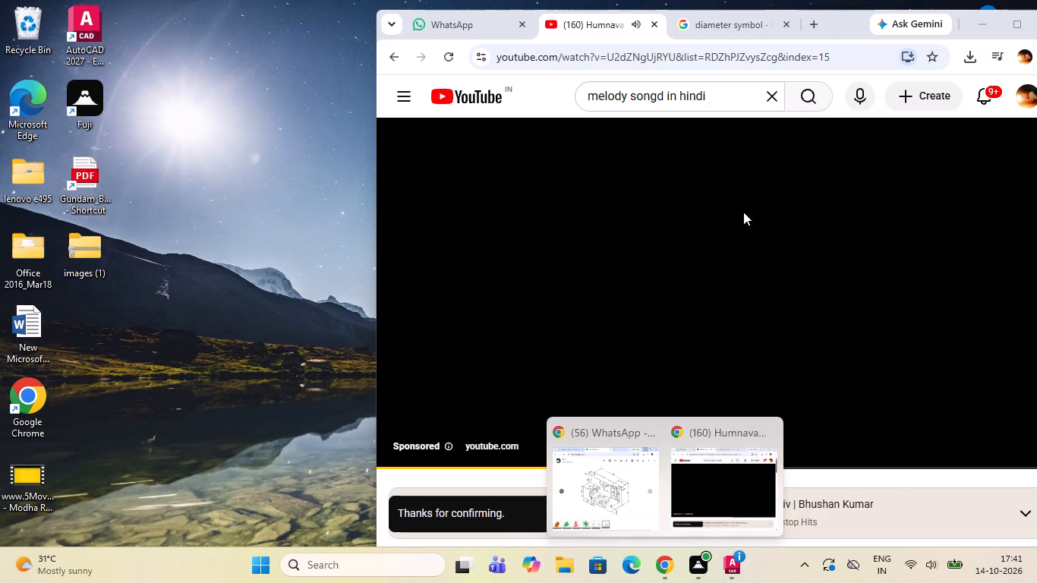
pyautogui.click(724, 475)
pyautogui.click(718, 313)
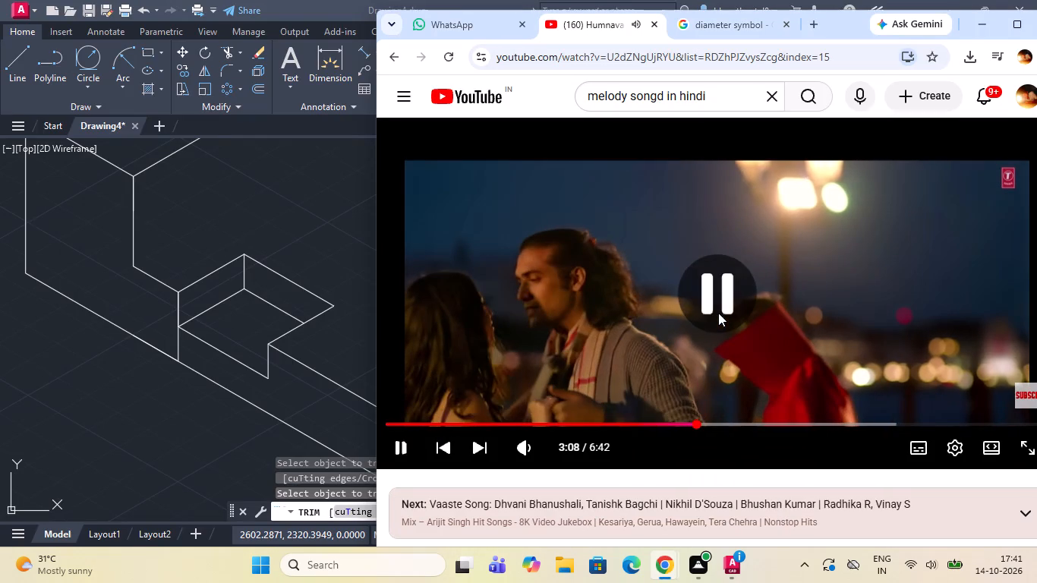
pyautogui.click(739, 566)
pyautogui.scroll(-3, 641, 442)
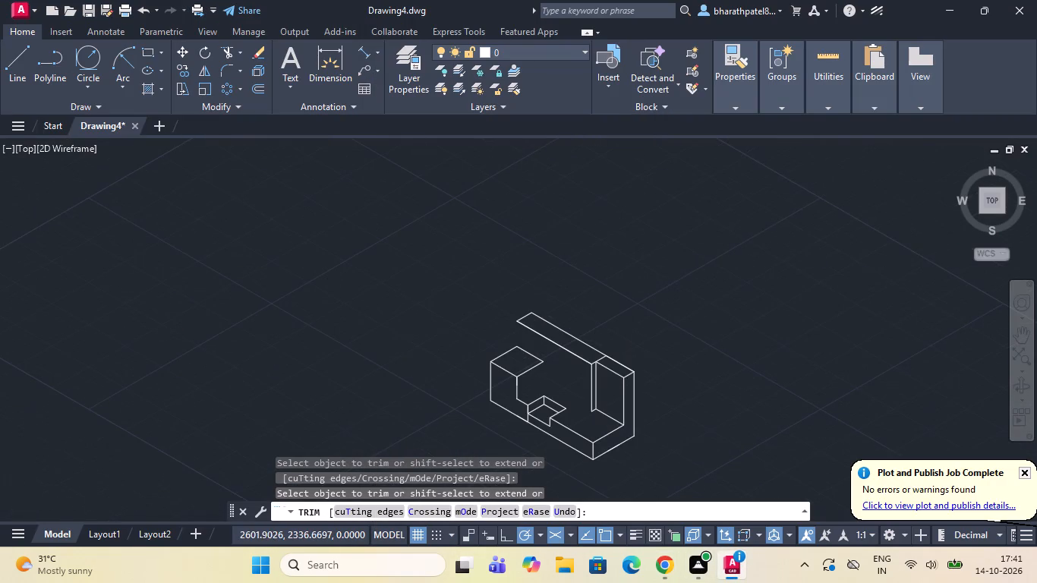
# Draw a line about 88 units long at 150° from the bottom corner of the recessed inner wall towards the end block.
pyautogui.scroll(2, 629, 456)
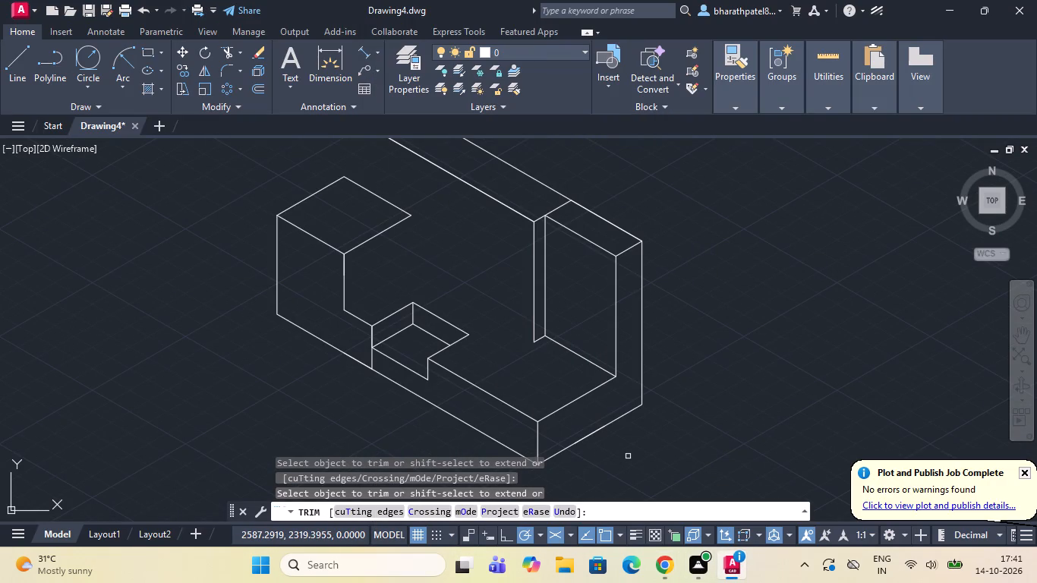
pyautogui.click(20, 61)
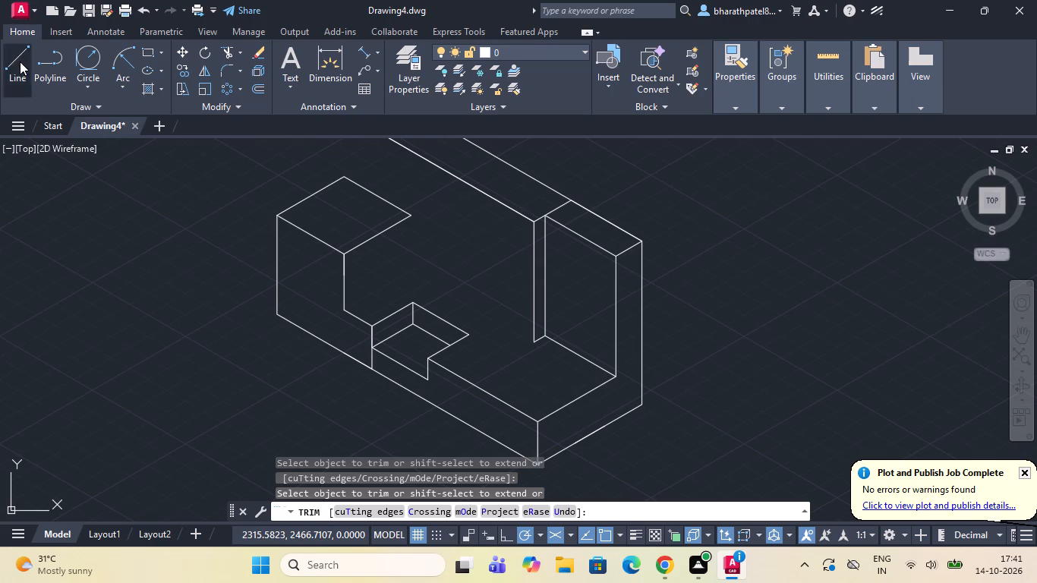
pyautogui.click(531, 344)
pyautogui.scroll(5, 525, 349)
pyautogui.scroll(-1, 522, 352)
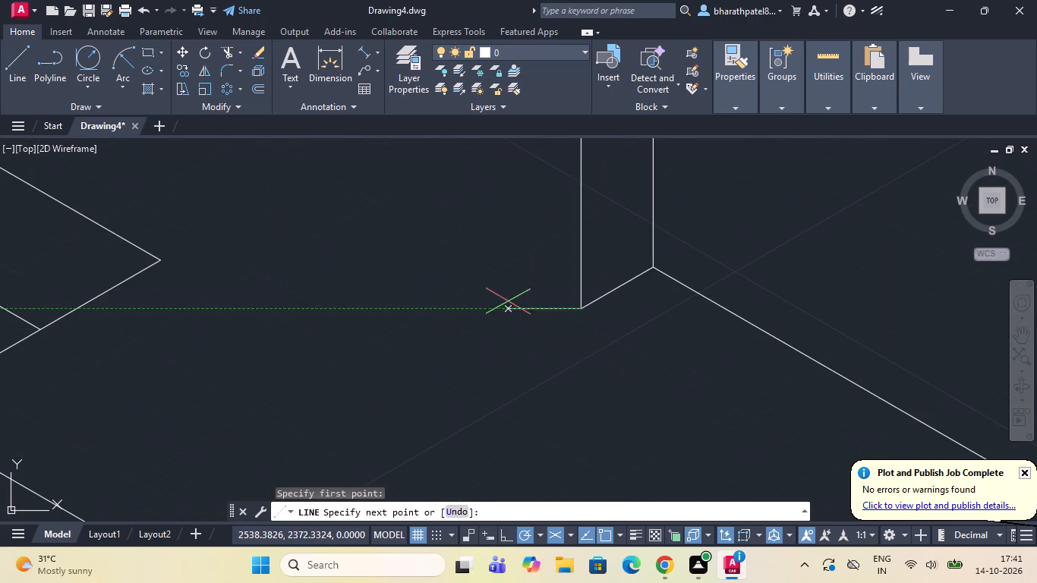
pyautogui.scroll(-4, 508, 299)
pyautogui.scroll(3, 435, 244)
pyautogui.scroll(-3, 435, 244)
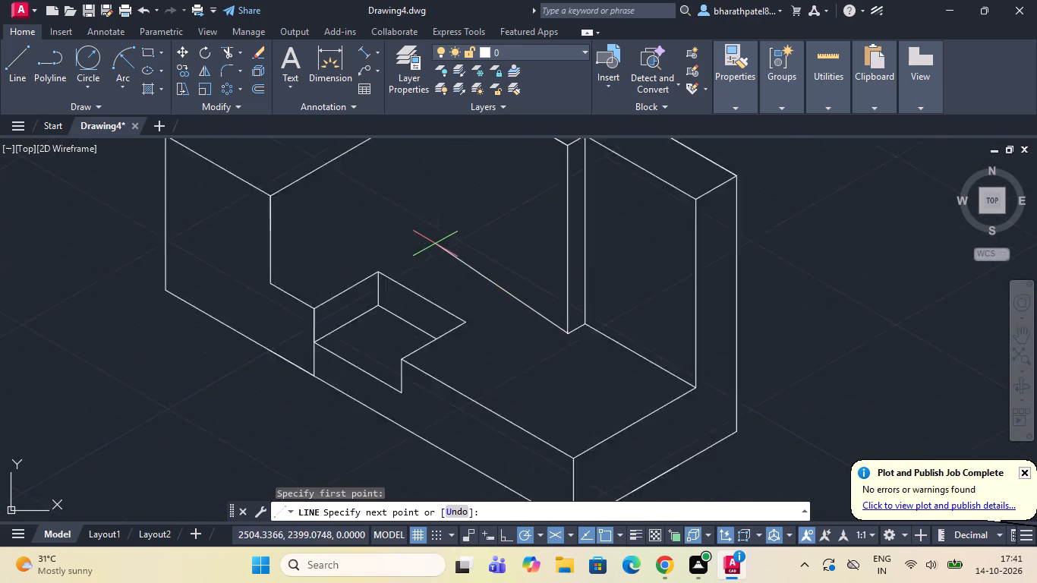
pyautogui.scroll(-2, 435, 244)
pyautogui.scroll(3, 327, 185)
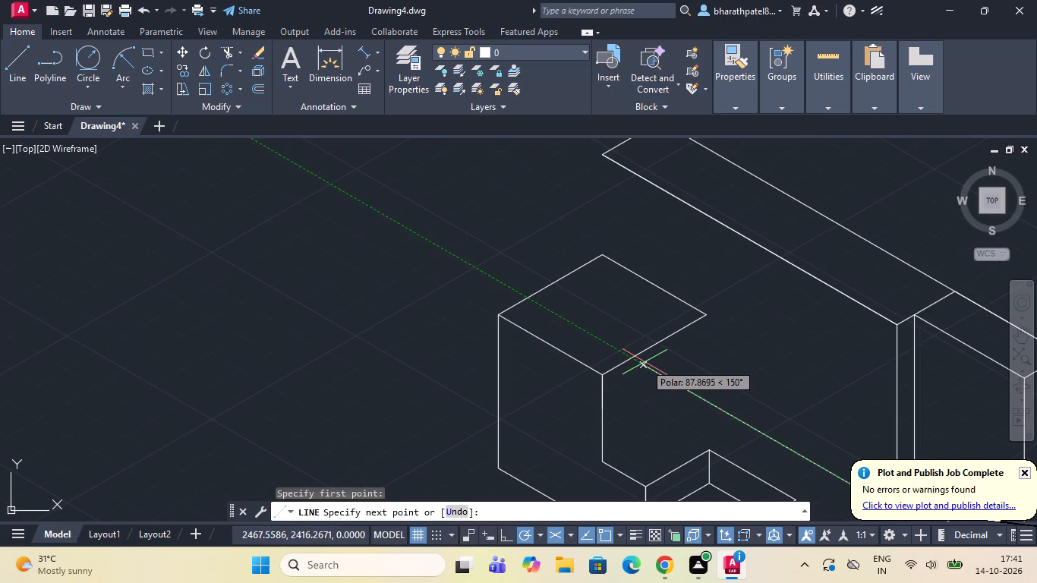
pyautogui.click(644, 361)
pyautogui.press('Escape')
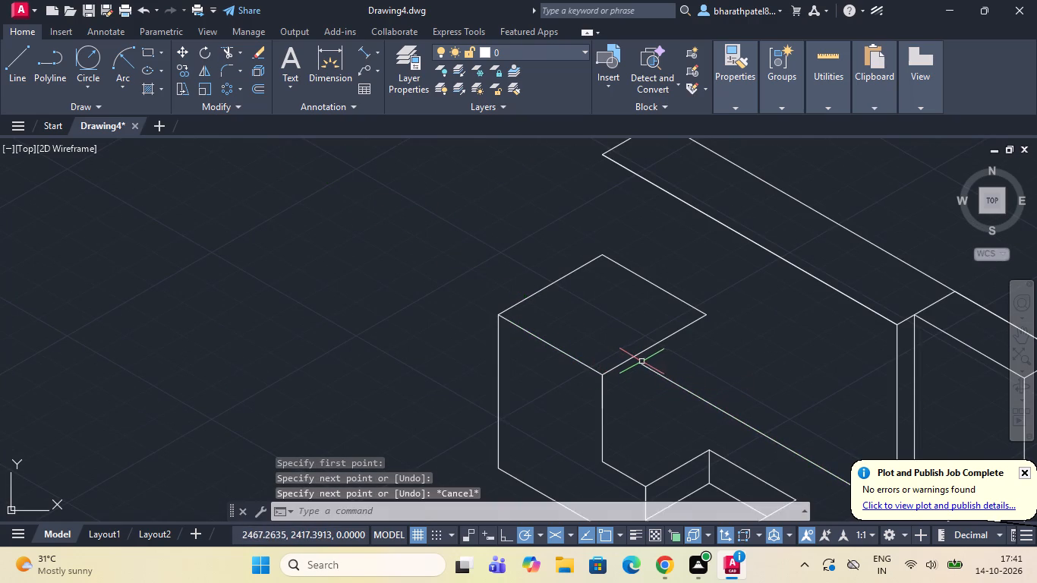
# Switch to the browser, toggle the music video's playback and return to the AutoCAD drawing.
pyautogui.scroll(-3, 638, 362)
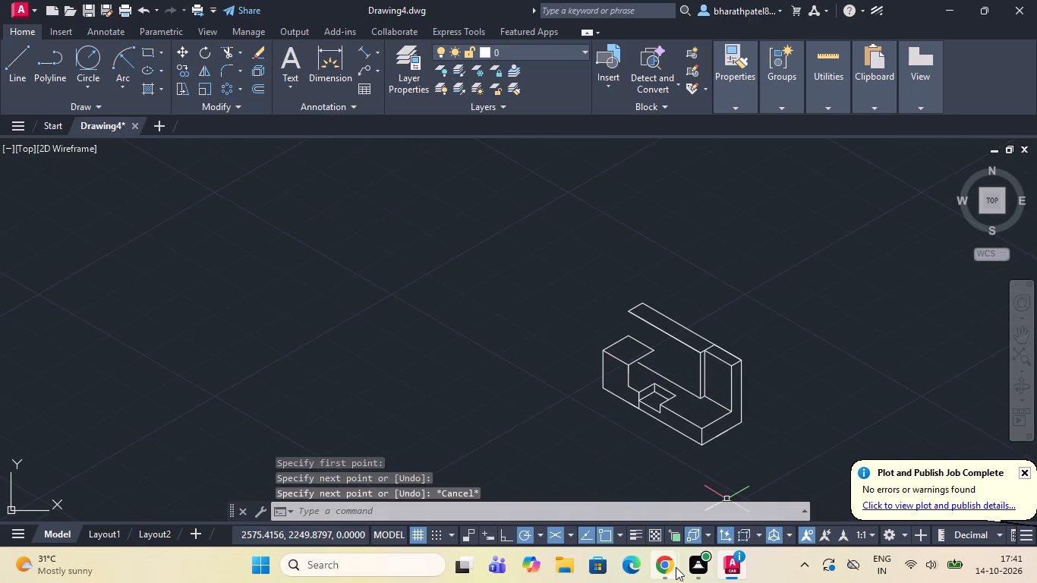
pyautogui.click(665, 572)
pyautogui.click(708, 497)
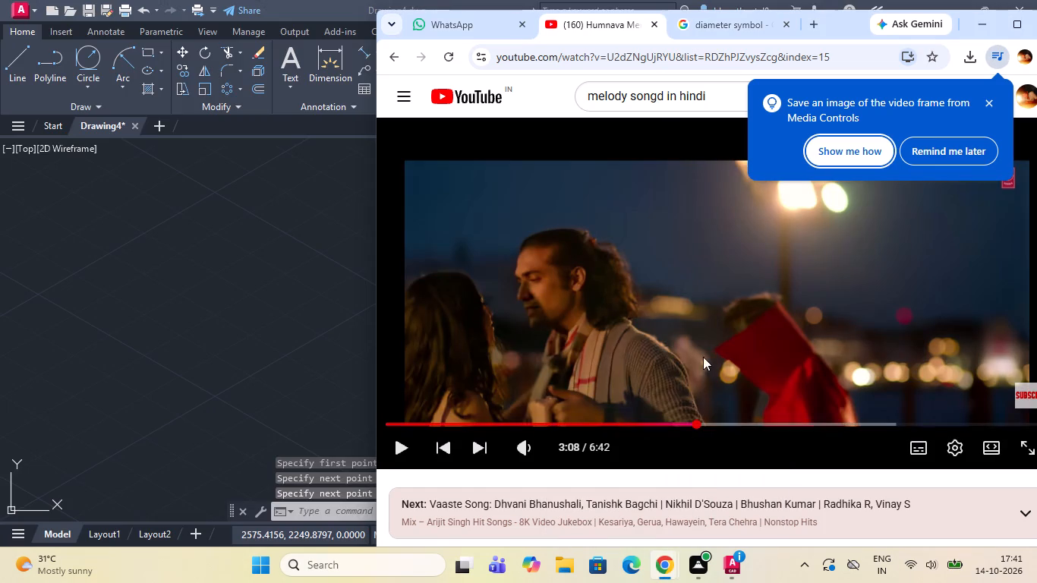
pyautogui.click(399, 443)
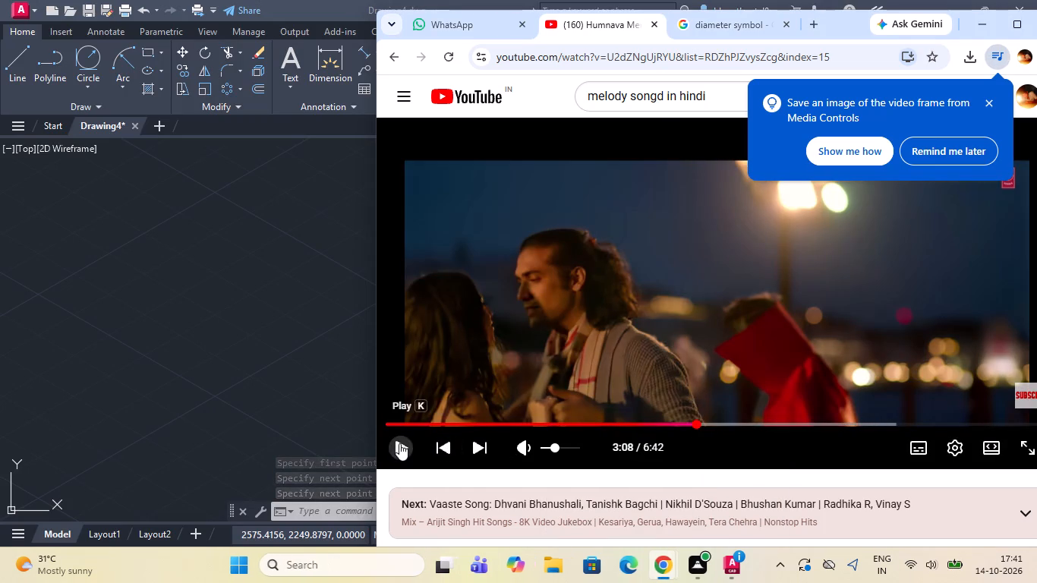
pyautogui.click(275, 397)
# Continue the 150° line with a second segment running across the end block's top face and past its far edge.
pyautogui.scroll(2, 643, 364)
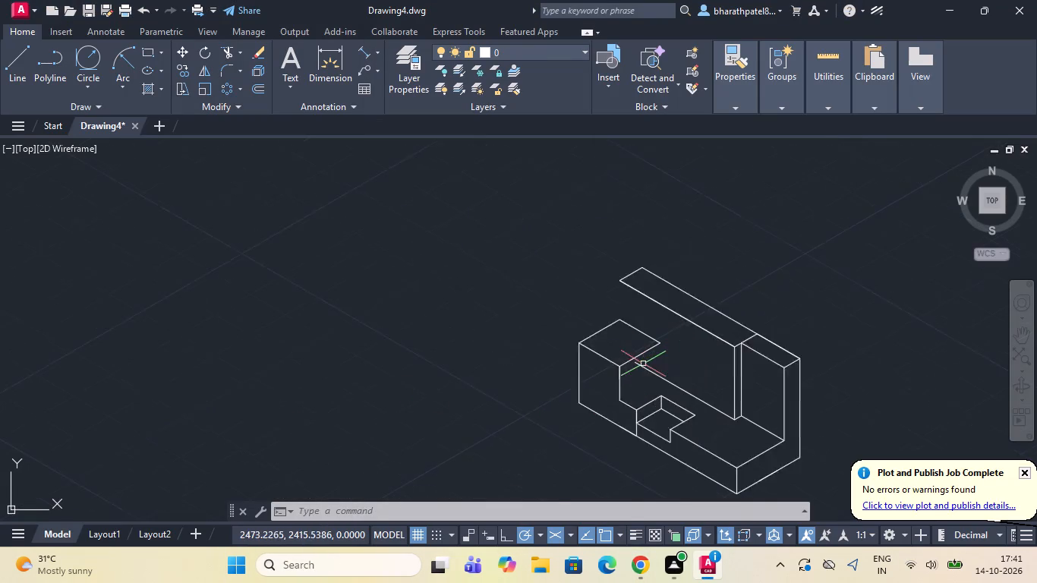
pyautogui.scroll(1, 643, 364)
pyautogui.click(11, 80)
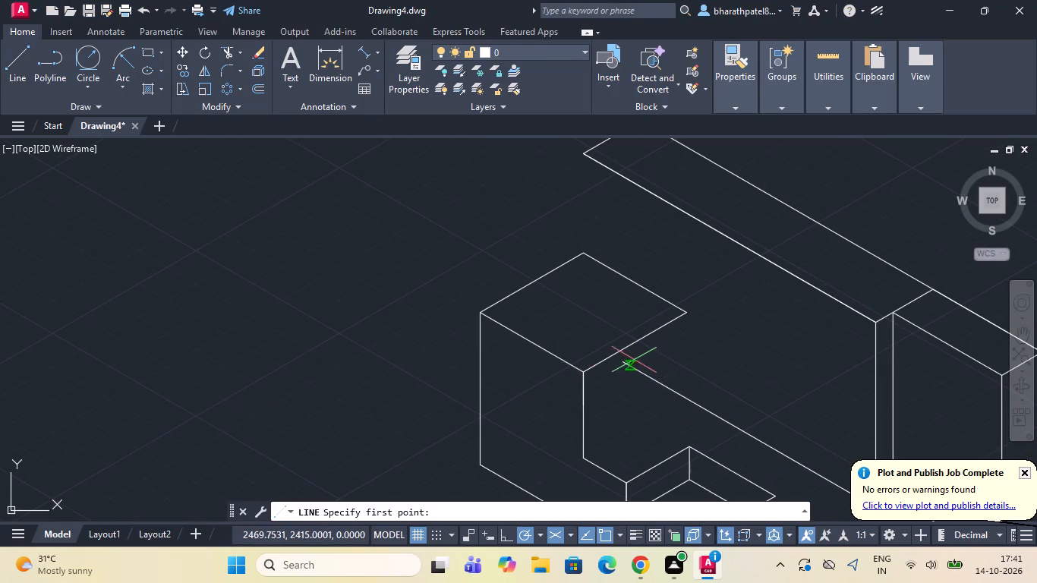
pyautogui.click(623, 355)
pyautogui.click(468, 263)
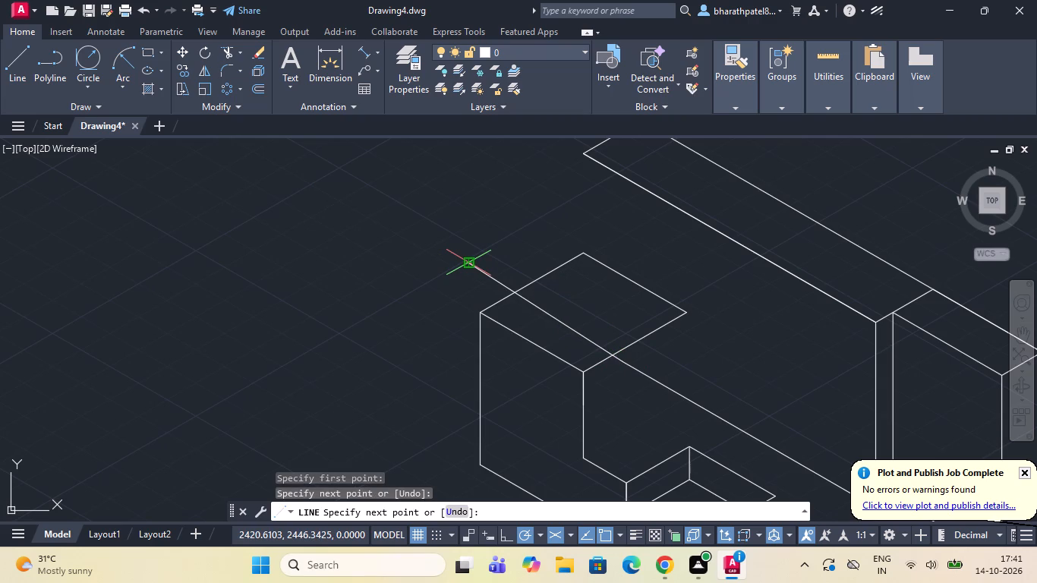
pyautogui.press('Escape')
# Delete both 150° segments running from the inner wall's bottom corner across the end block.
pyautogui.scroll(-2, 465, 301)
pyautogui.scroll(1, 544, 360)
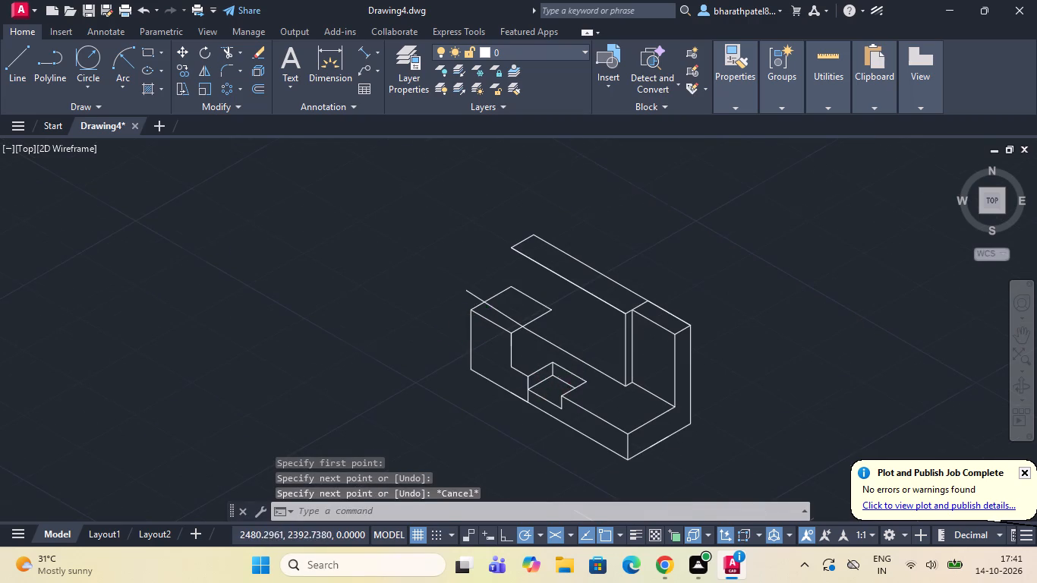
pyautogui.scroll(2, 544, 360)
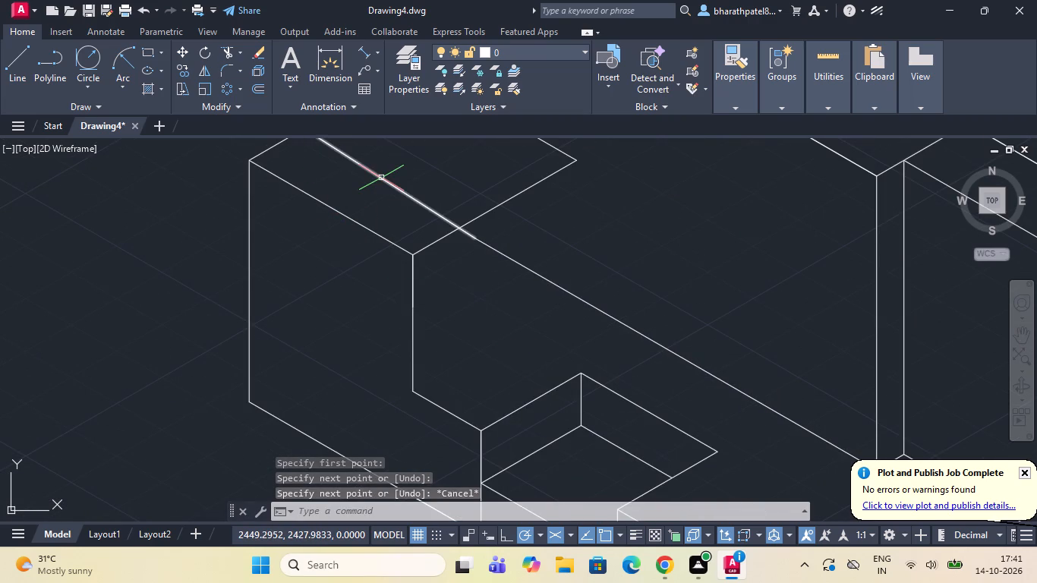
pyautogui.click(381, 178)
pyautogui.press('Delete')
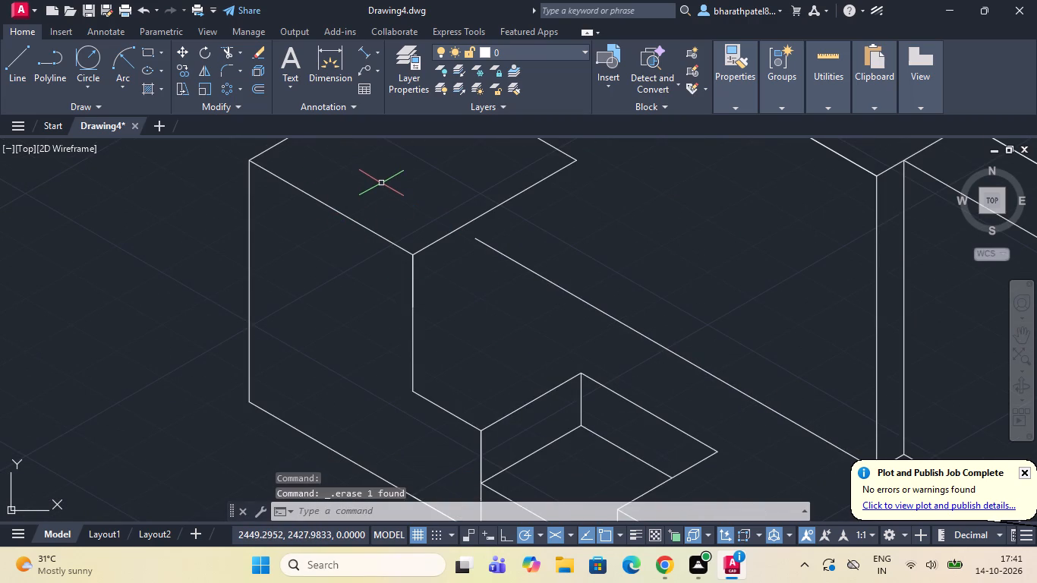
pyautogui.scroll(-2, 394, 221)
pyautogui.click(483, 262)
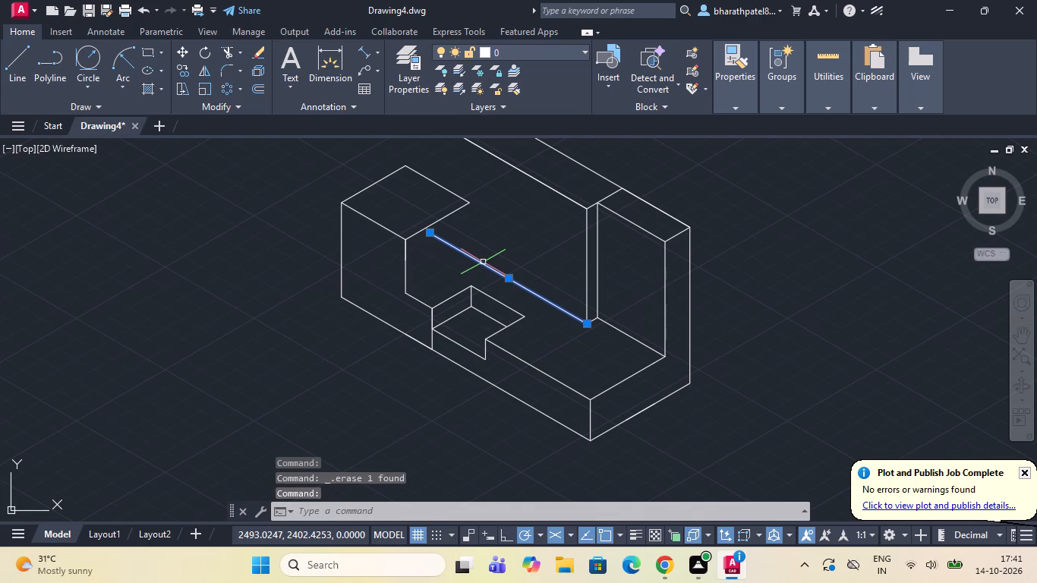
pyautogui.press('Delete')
# Draw a single 150° line from the inner wall's bottom corner across the end block's top face and past its far edge.
pyautogui.click(5, 52)
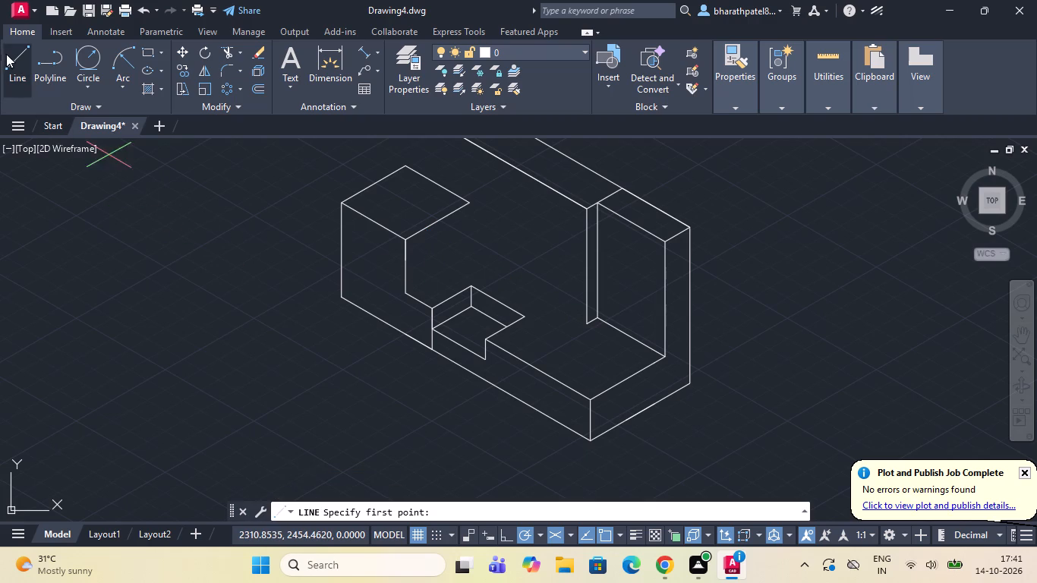
pyautogui.scroll(-2, 183, 317)
pyautogui.scroll(3, 194, 257)
pyautogui.scroll(-1, 298, 245)
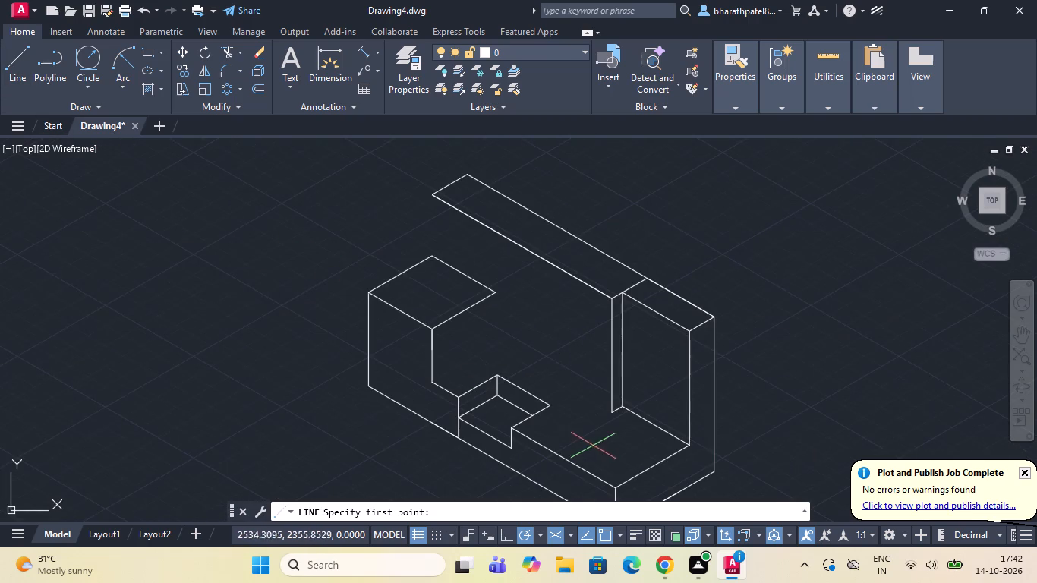
pyautogui.scroll(2, 590, 442)
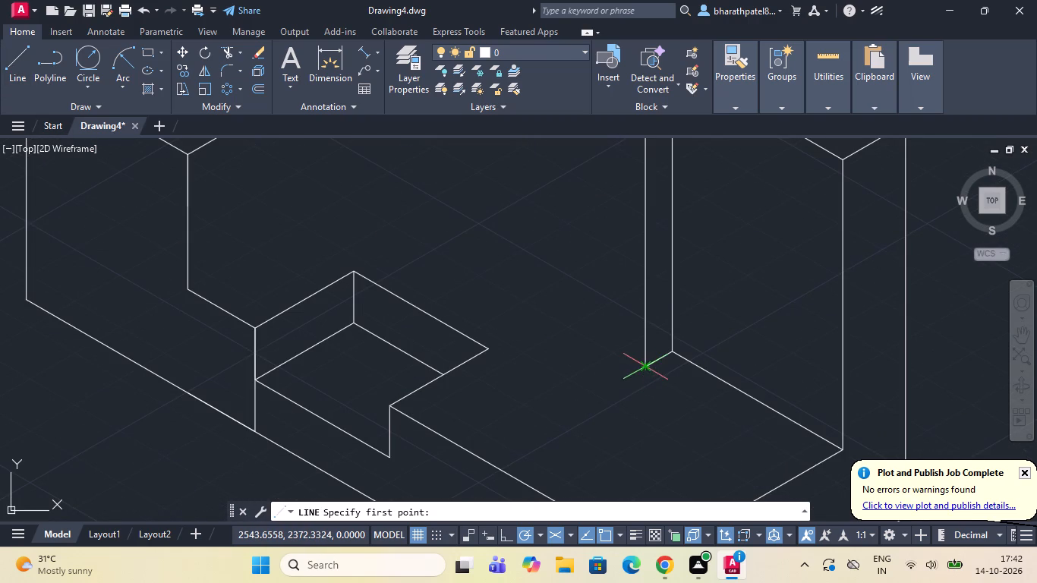
pyautogui.click(647, 371)
pyautogui.scroll(-3, 647, 375)
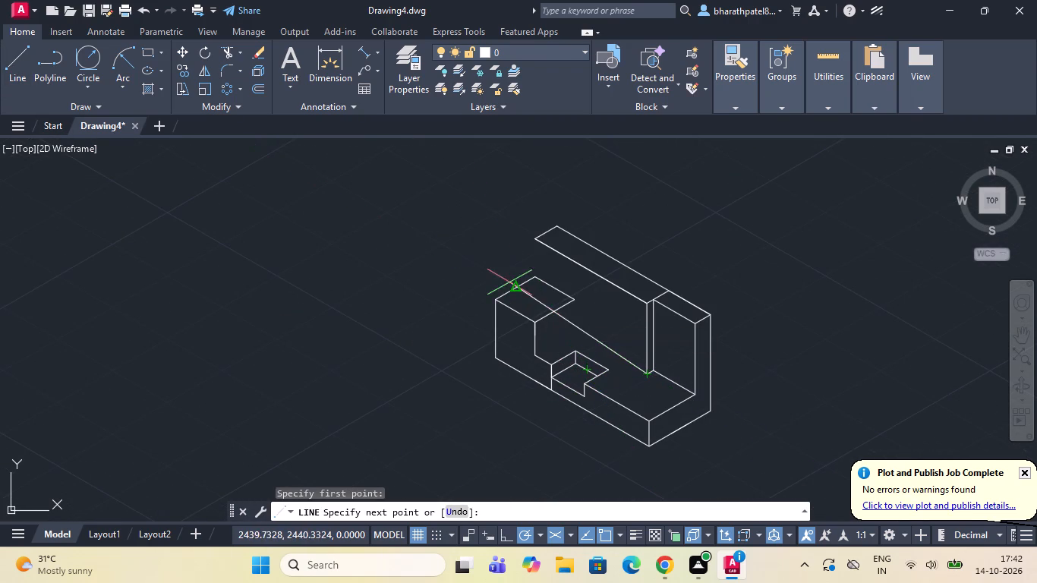
pyautogui.click(452, 262)
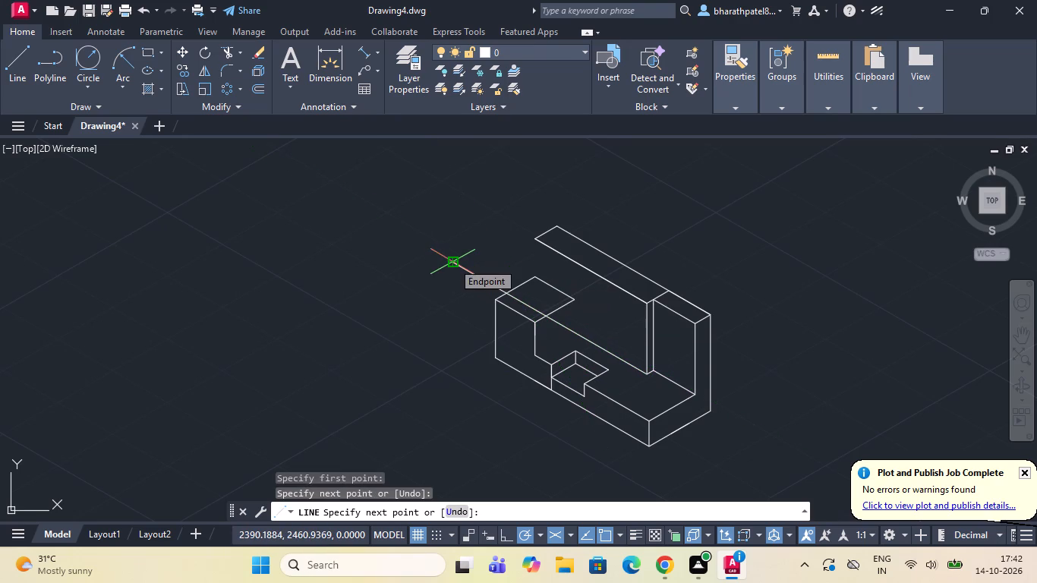
pyautogui.press('Escape')
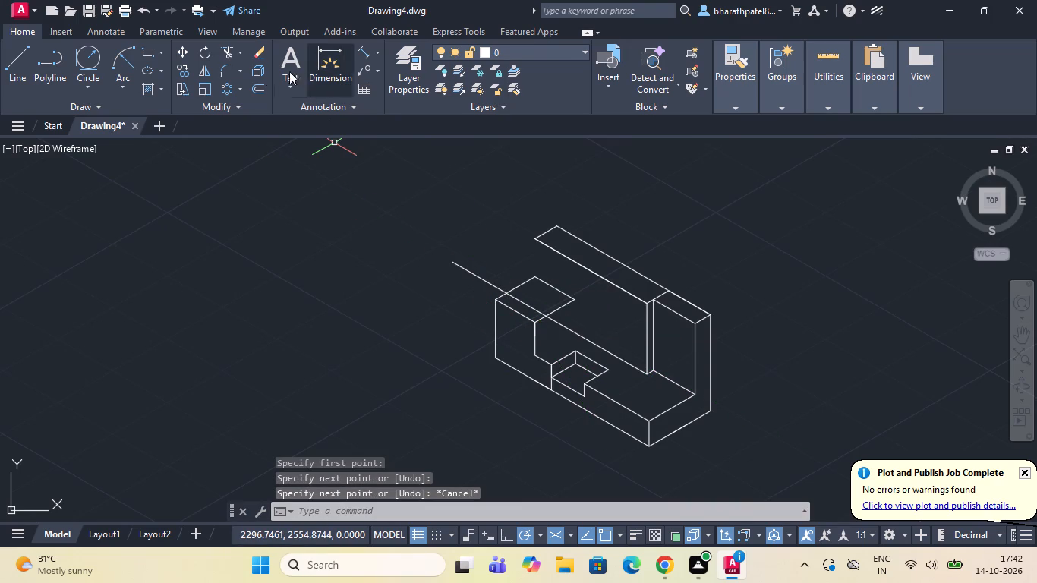
# Trim the 150° line's portions beyond the end block and across its top face.
pyautogui.click(227, 58)
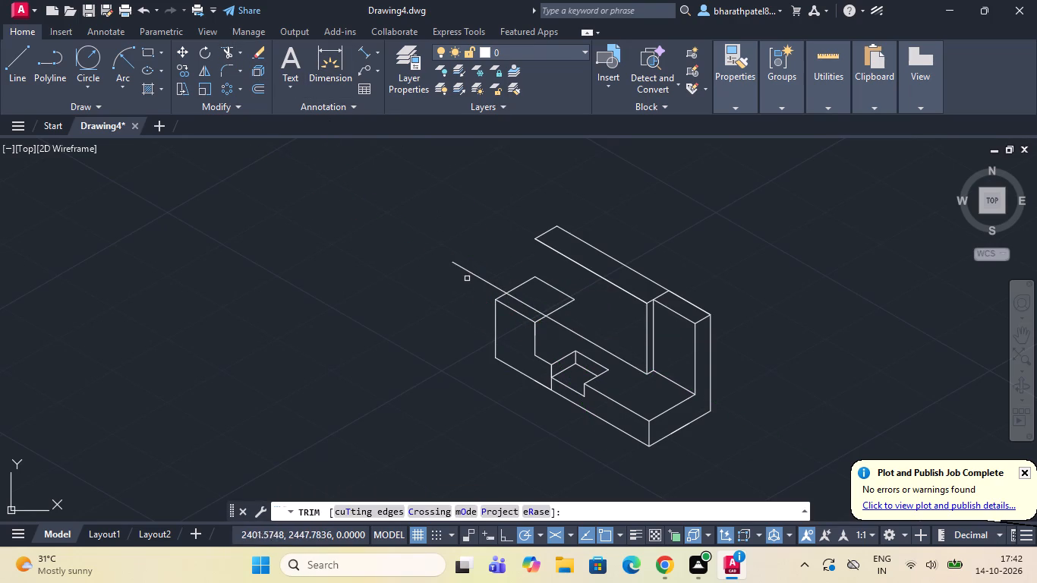
pyautogui.click(474, 276)
pyautogui.click(528, 305)
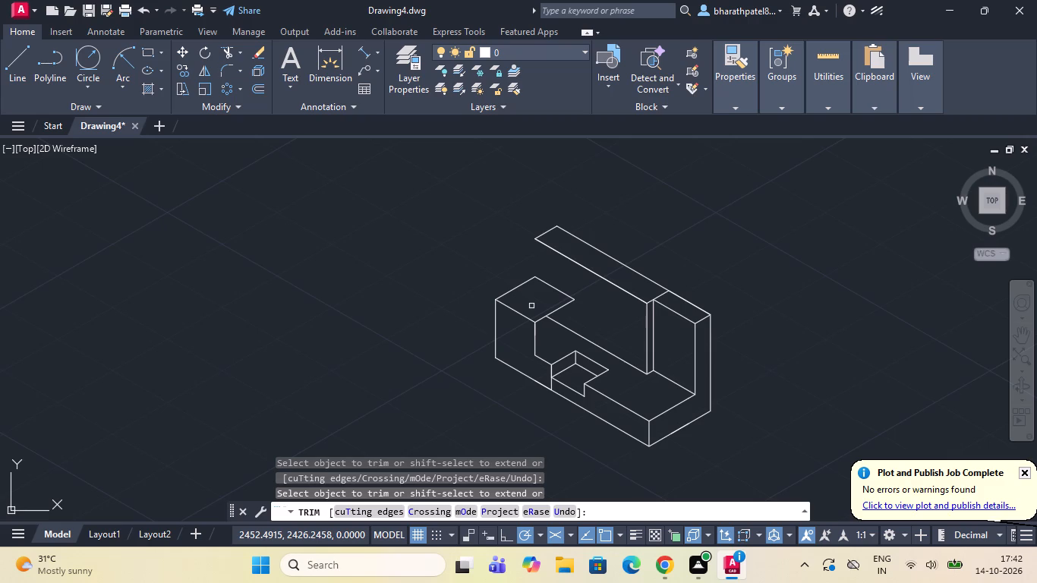
# Draw a vertical line down from the end block's top corner nearest the wall, and trim it at the 150° line.
pyautogui.scroll(1, 528, 308)
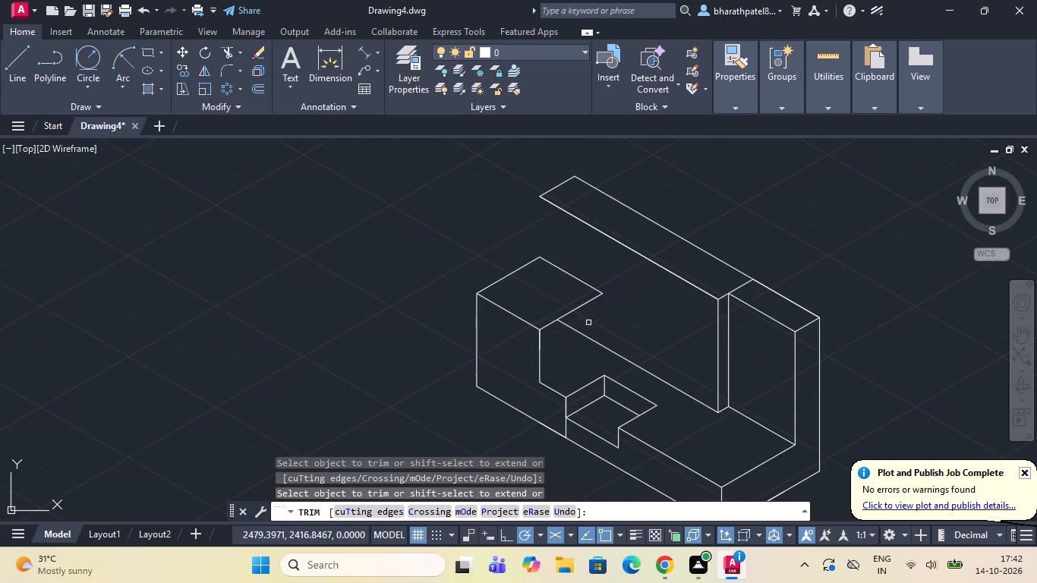
pyautogui.click(11, 74)
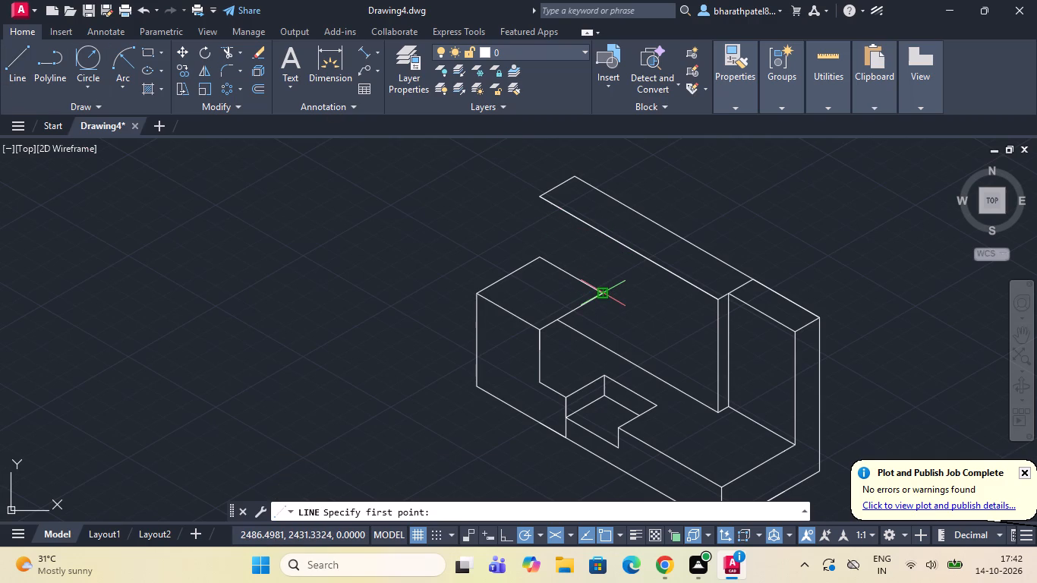
pyautogui.click(604, 295)
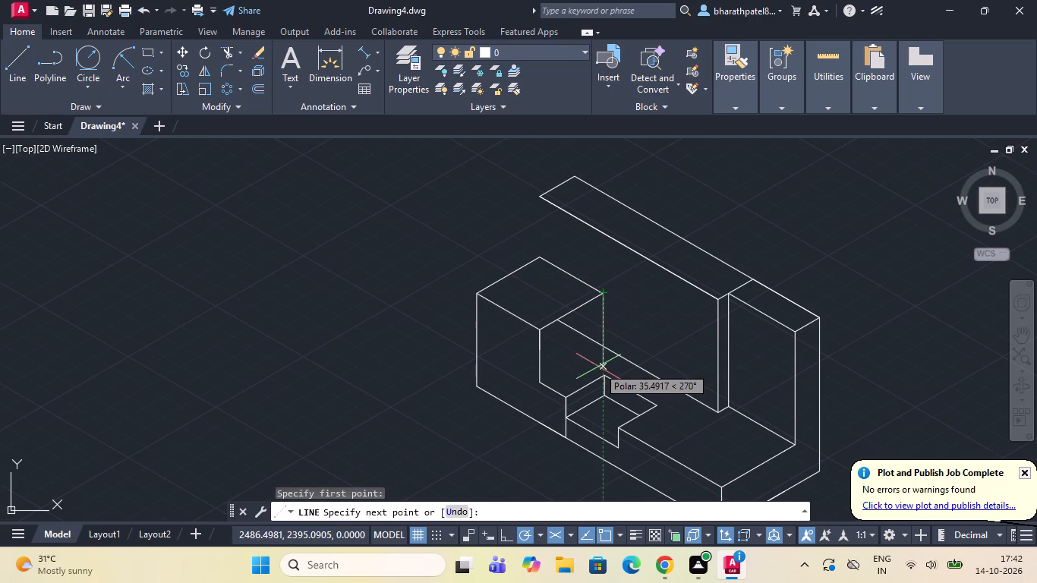
pyautogui.click(599, 367)
pyautogui.press('Escape')
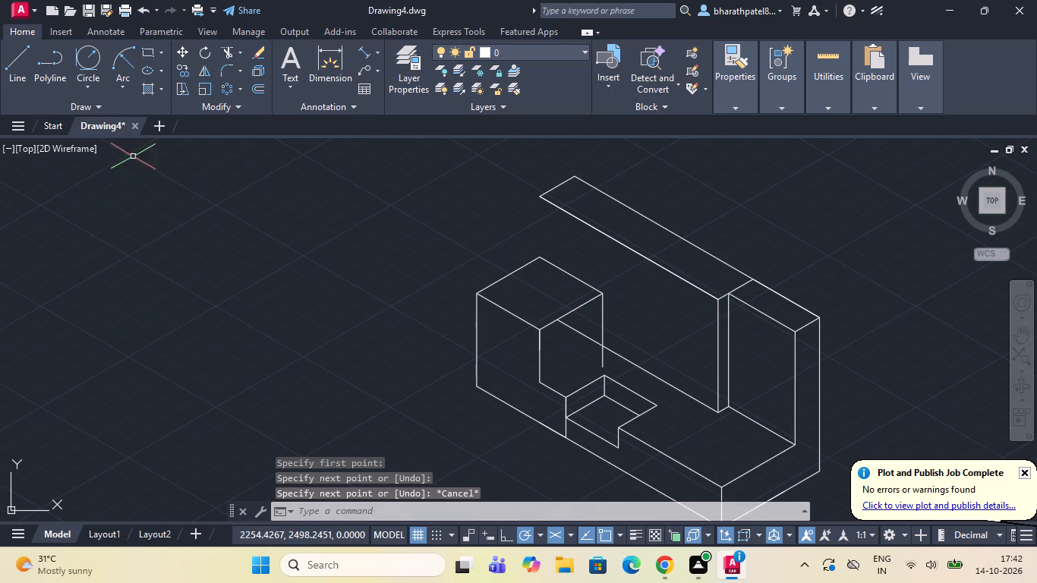
pyautogui.click(224, 51)
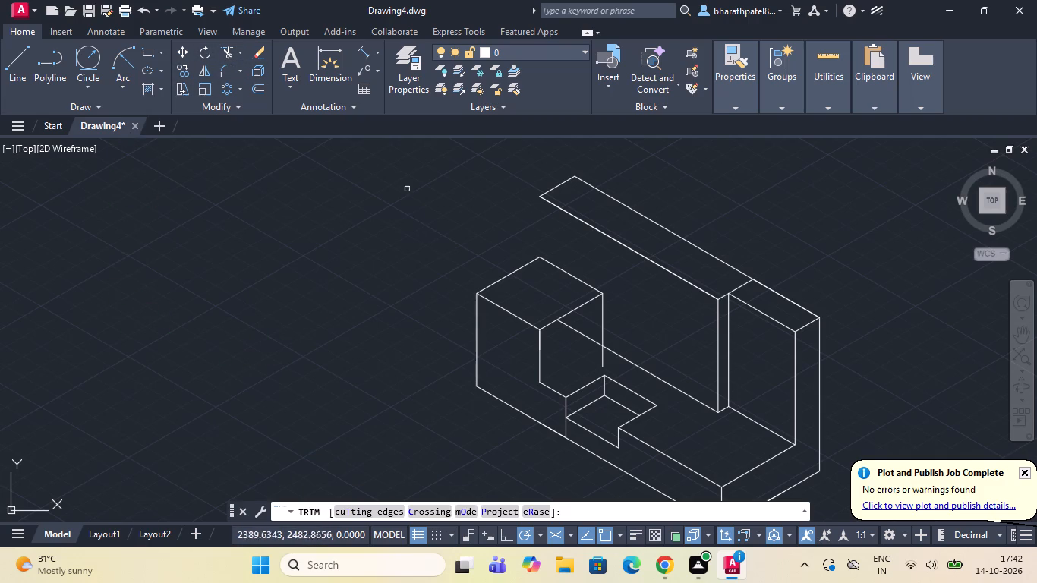
pyautogui.click(600, 359)
# Draw a line from the foot of the new vertical to the bottom of the end block's front vertical edge.
pyautogui.click(12, 63)
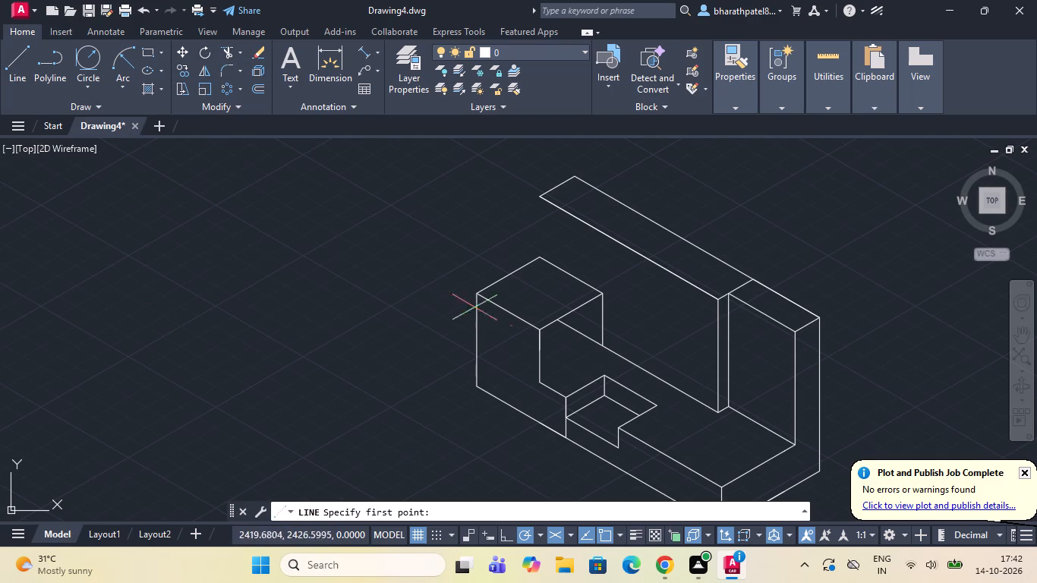
pyautogui.click(598, 348)
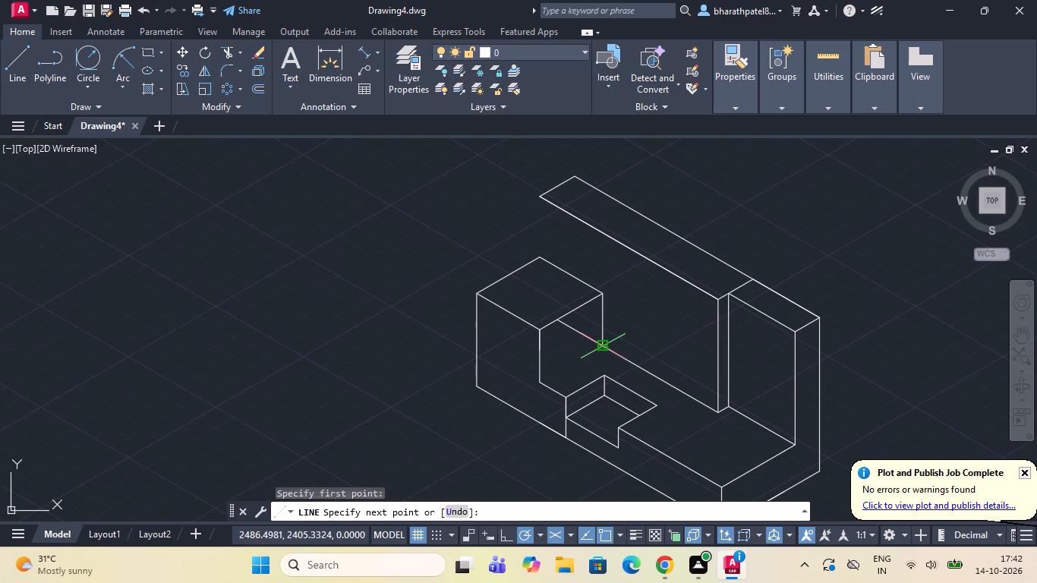
pyautogui.scroll(2, 527, 396)
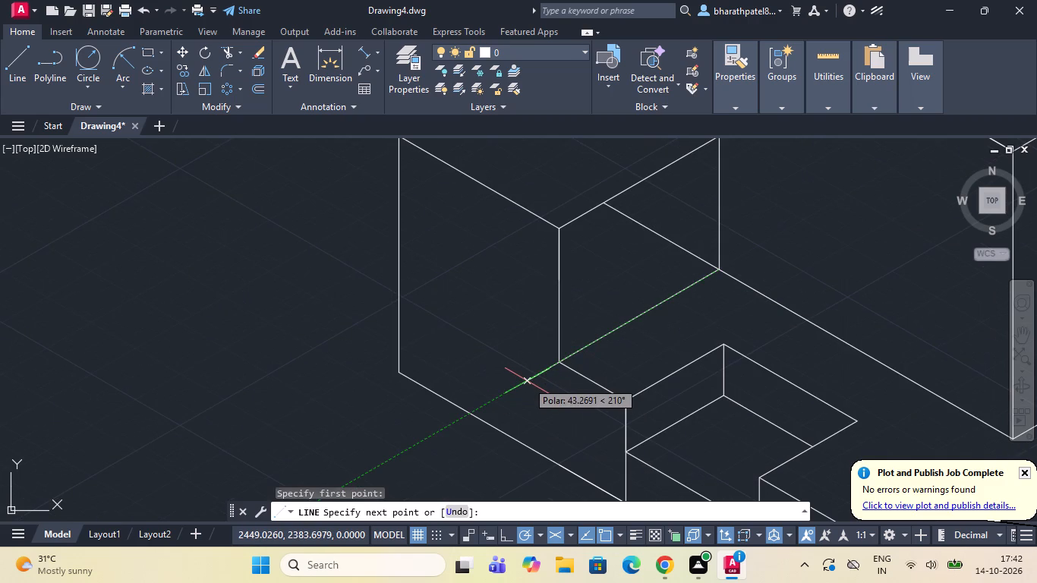
pyautogui.scroll(2, 527, 381)
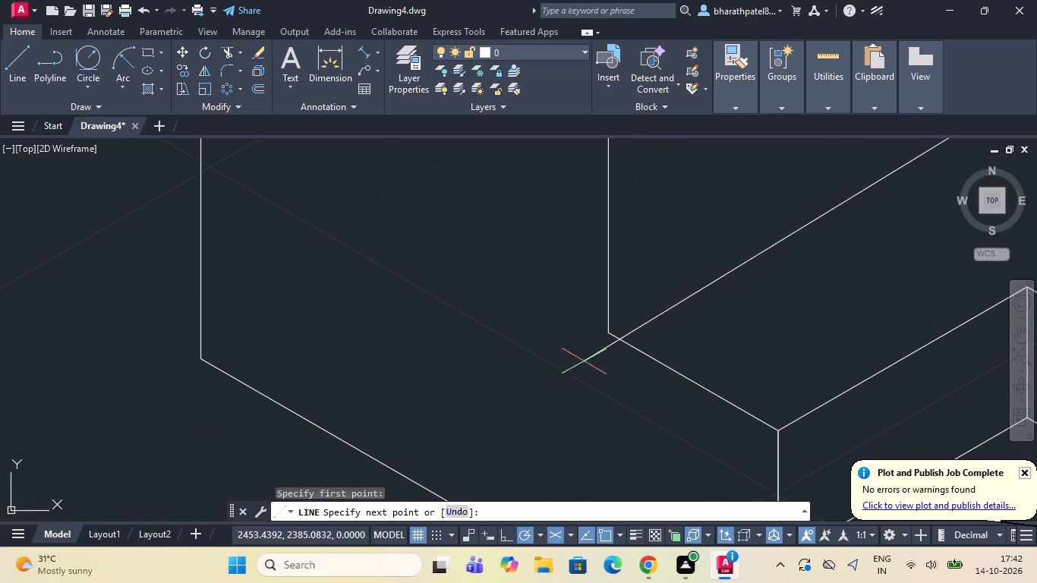
pyautogui.click(611, 332)
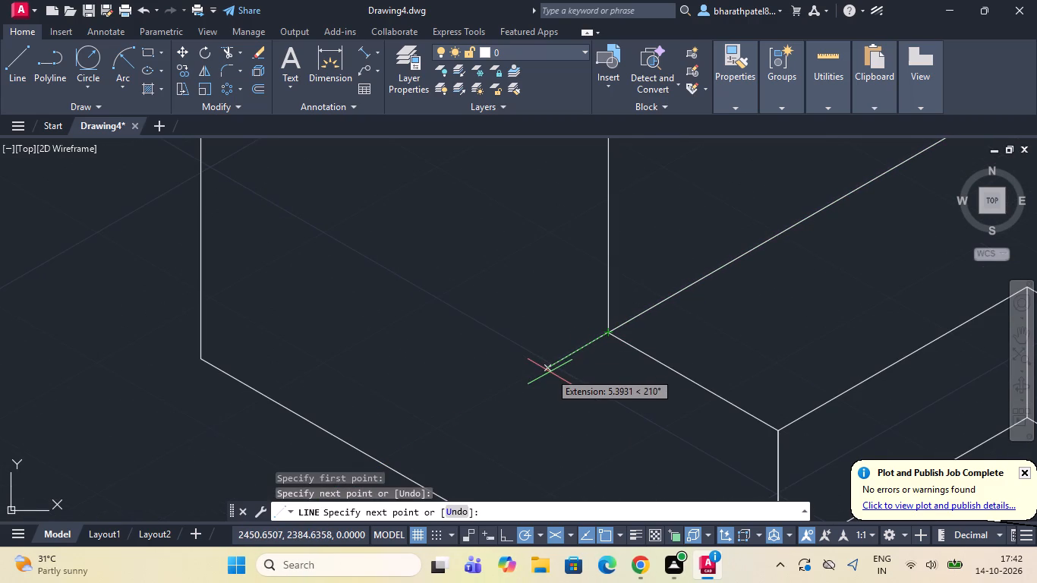
pyautogui.press('Escape')
pyautogui.scroll(-4, 549, 372)
pyautogui.scroll(4, 619, 293)
pyautogui.scroll(-2, 610, 293)
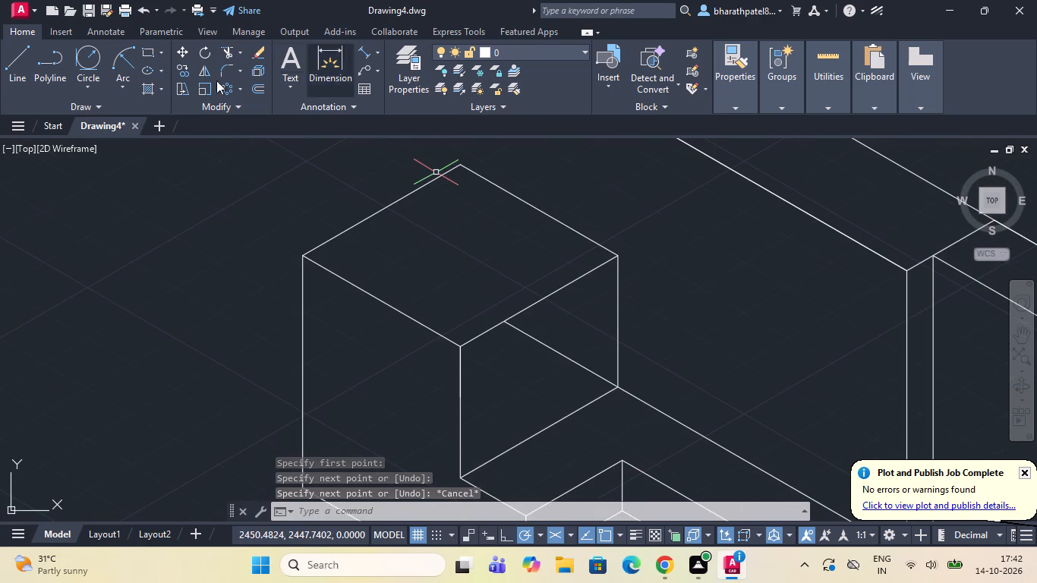
# Trim the leftover 150° line segment crossing the end block's side face that faces the notch.
pyautogui.click(221, 47)
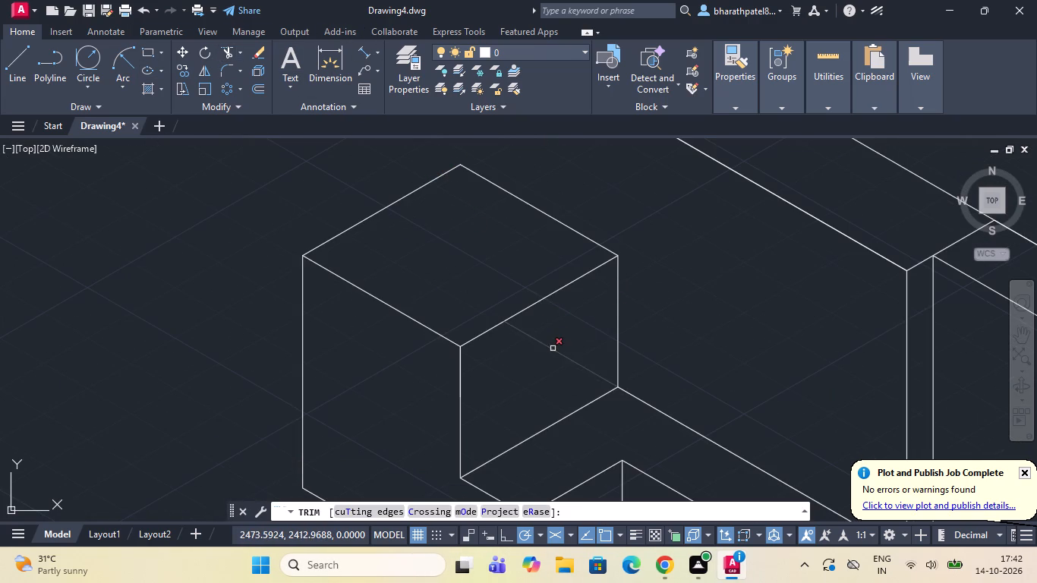
pyautogui.click(553, 349)
# Measure the notch's rear top edge, from its back corner to its far end, with an aligned dimension.
pyautogui.scroll(-3, 553, 349)
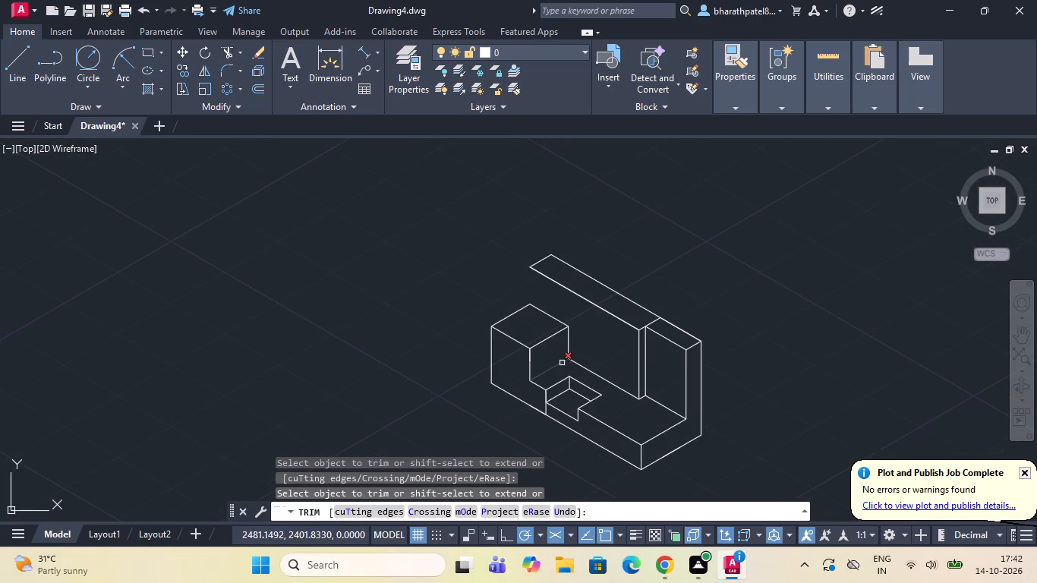
pyautogui.scroll(2, 550, 376)
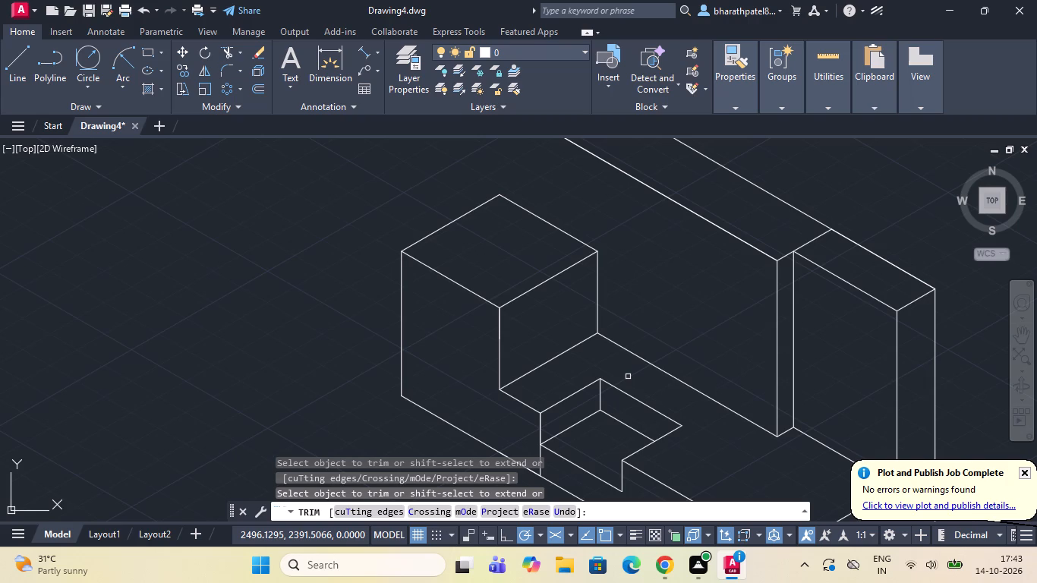
pyautogui.scroll(-1, 627, 377)
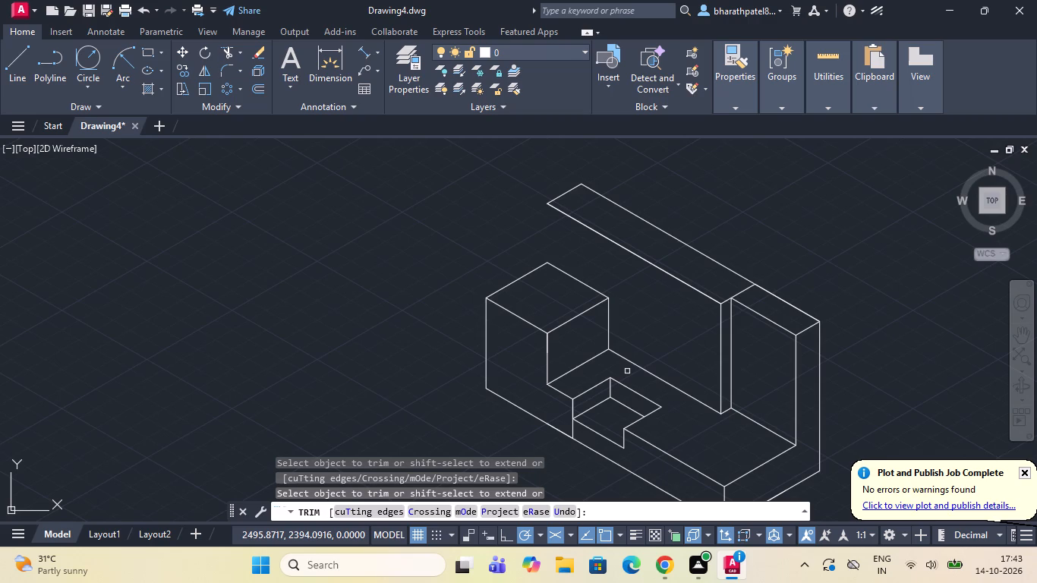
pyautogui.scroll(-1, 627, 371)
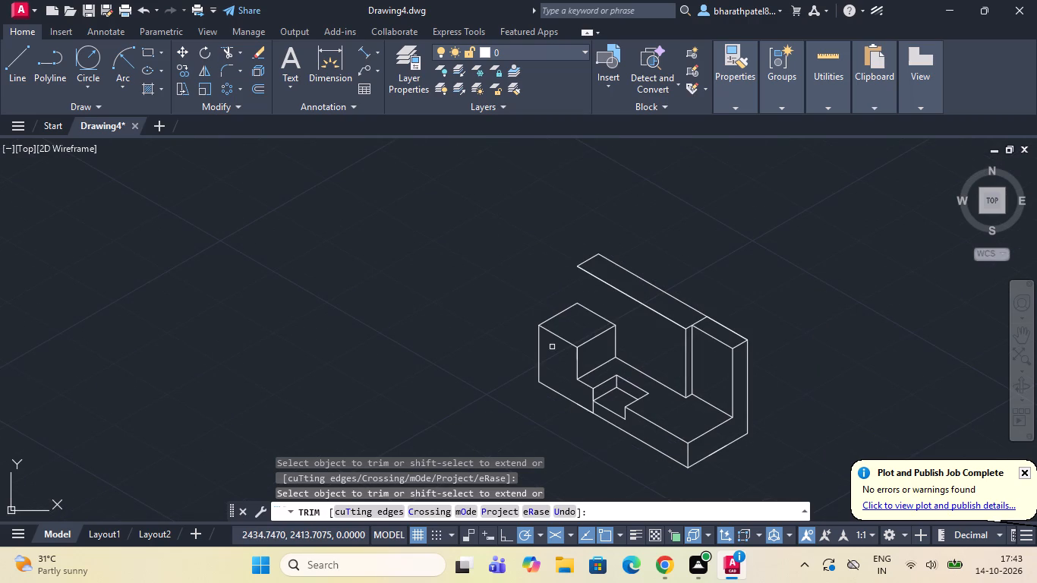
pyautogui.scroll(3, 609, 380)
pyautogui.scroll(-2, 609, 380)
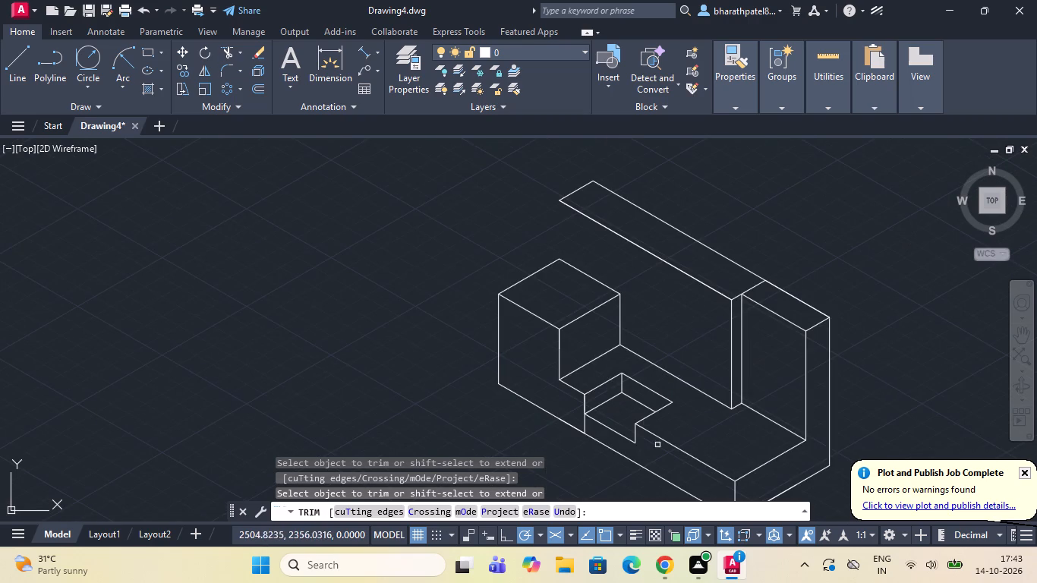
pyautogui.scroll(3, 659, 449)
pyautogui.scroll(-2, 660, 449)
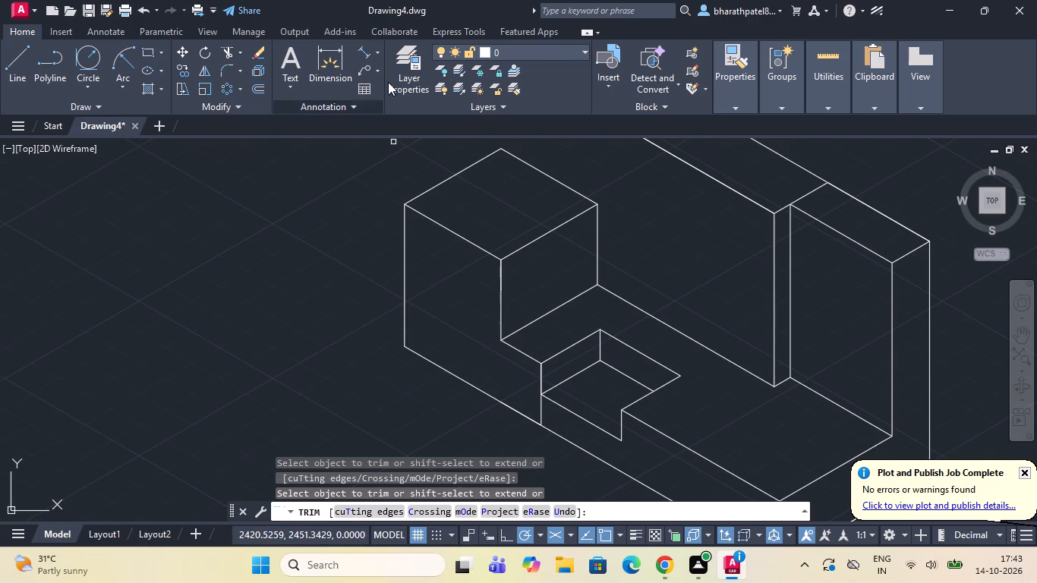
pyautogui.click(361, 49)
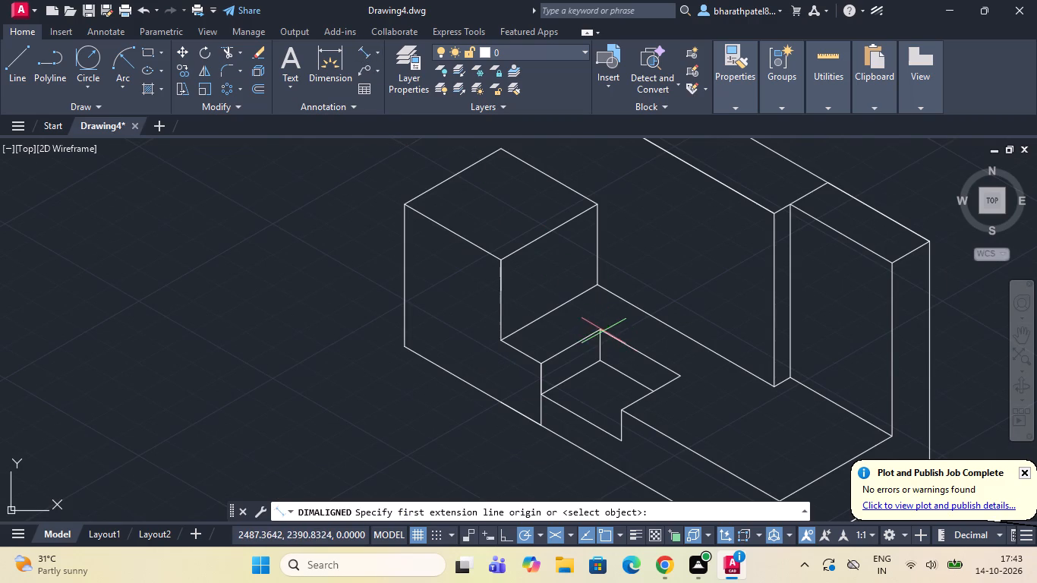
pyautogui.click(604, 331)
pyautogui.click(680, 378)
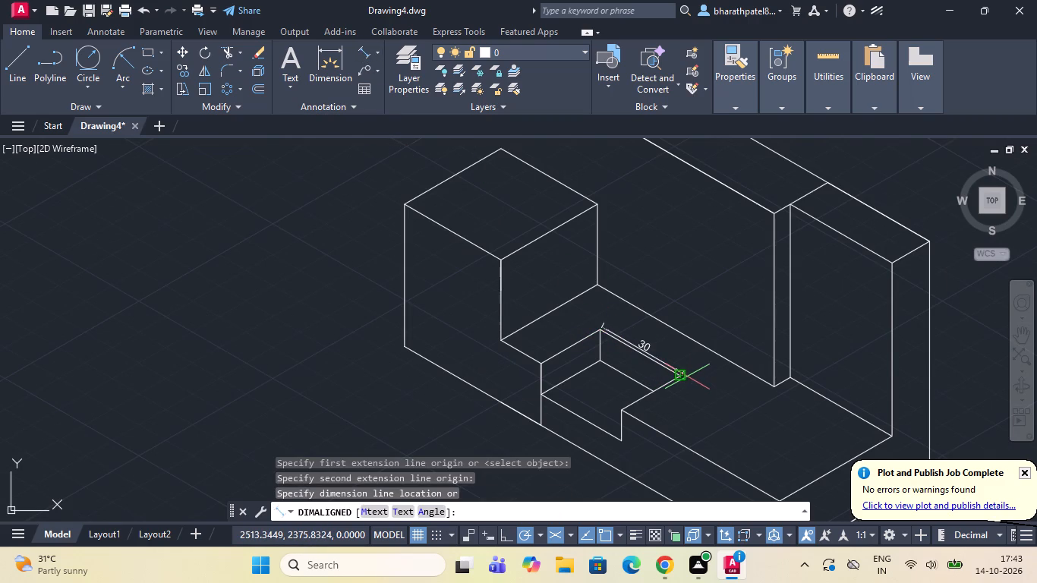
pyautogui.press('Escape')
# Trim the vertical line portion between the notch floor's near corner and the base's bottom front edge.
pyautogui.scroll(-3, 677, 377)
pyautogui.scroll(2, 659, 339)
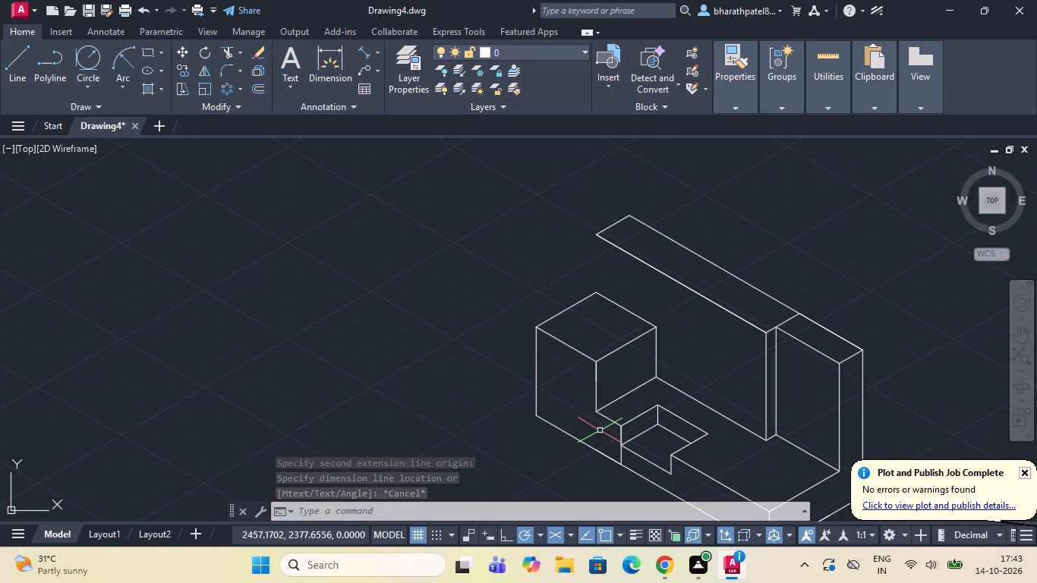
pyautogui.scroll(1, 599, 430)
pyautogui.scroll(-2, 606, 402)
pyautogui.scroll(2, 610, 434)
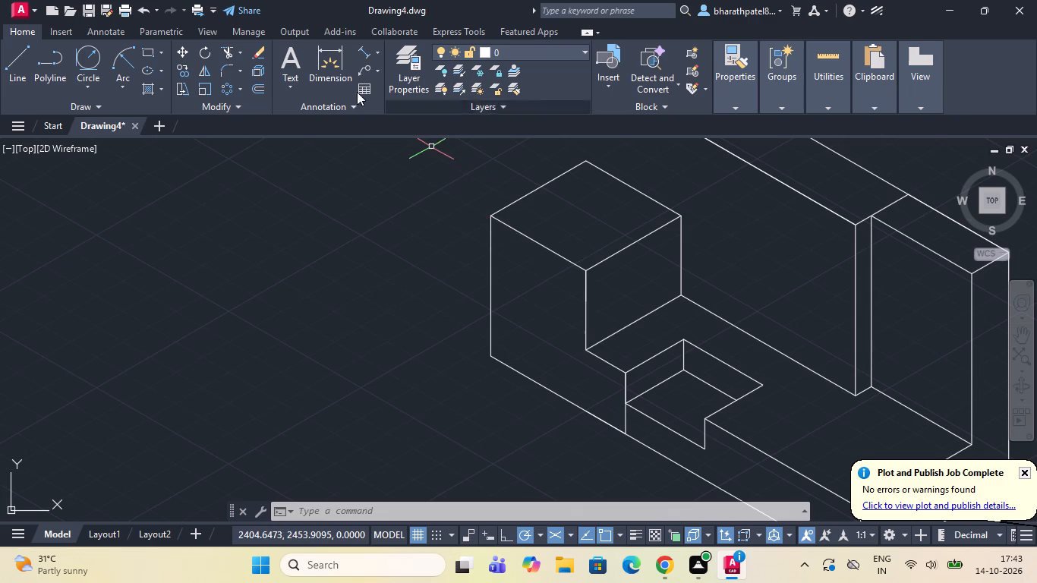
pyautogui.click(222, 46)
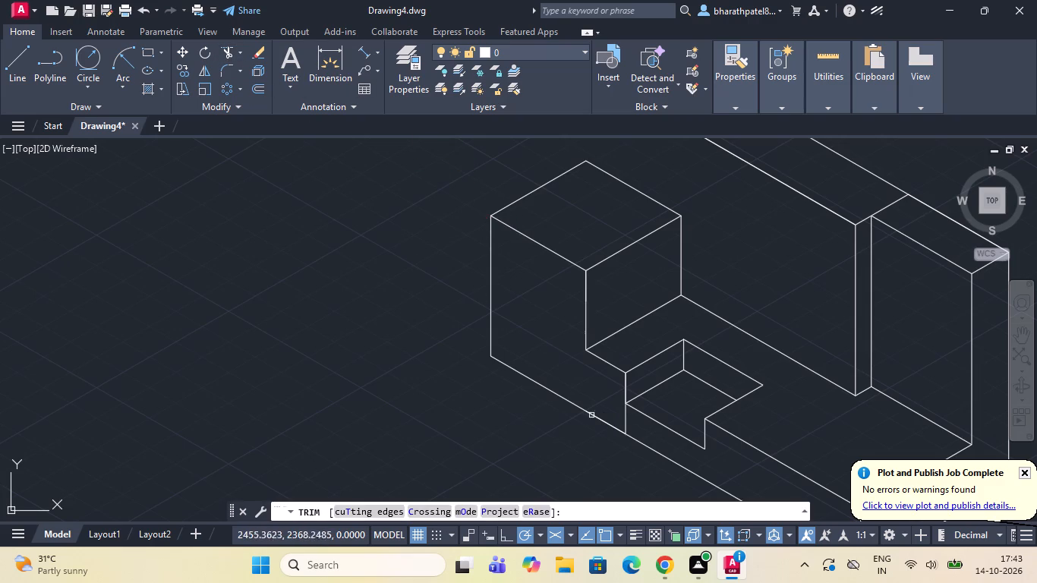
pyautogui.click(627, 421)
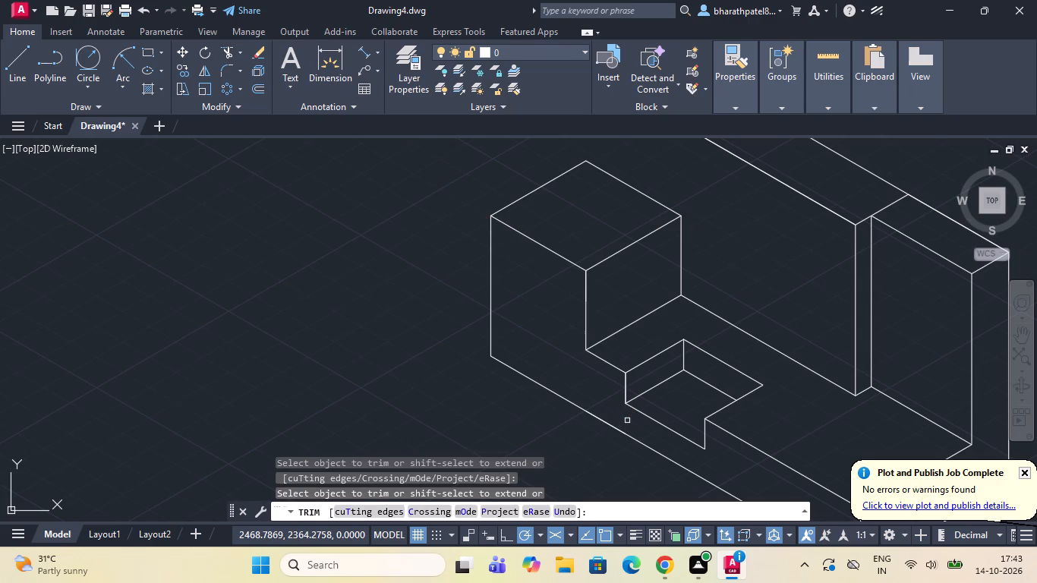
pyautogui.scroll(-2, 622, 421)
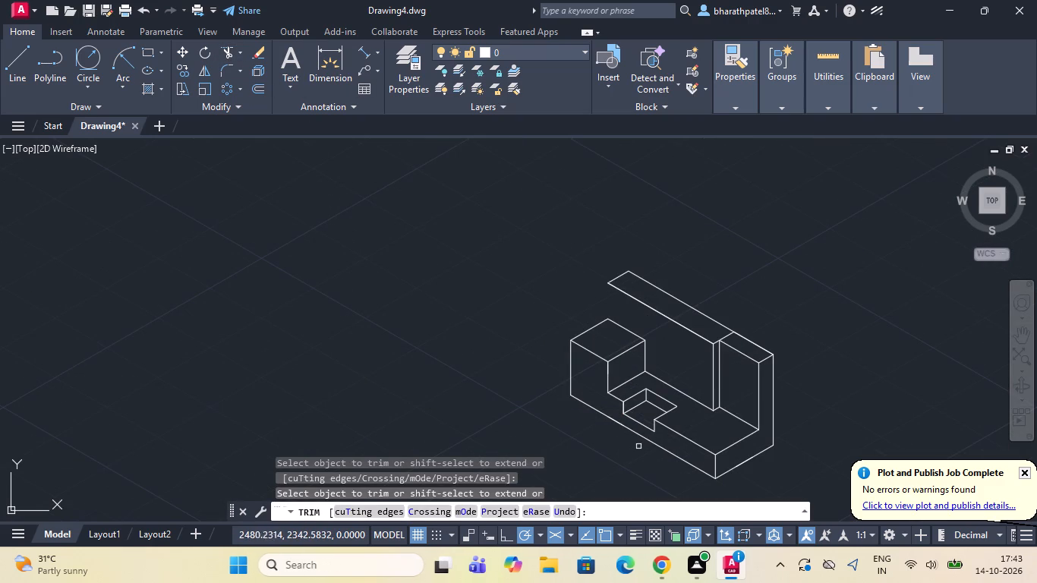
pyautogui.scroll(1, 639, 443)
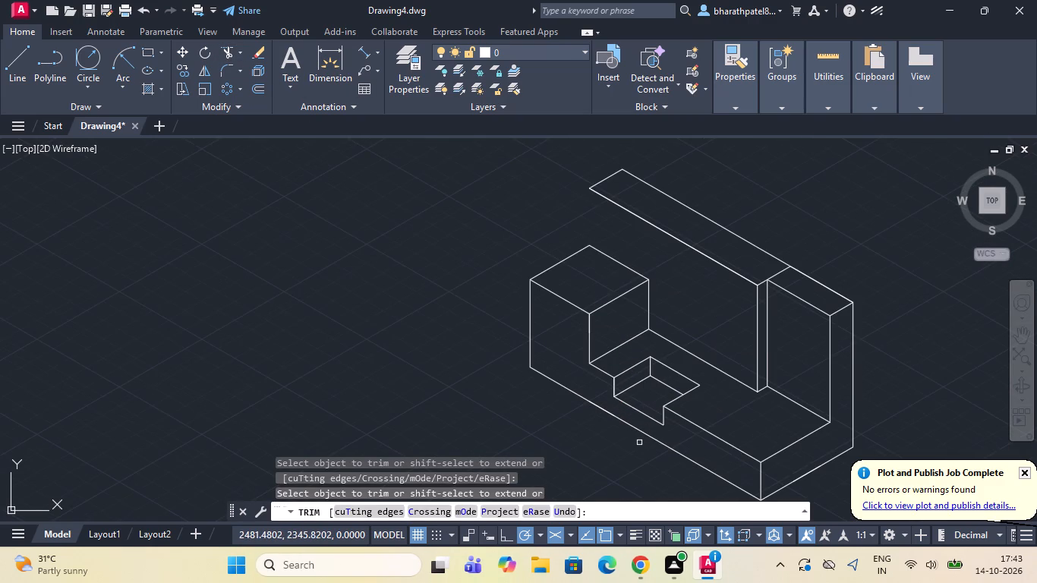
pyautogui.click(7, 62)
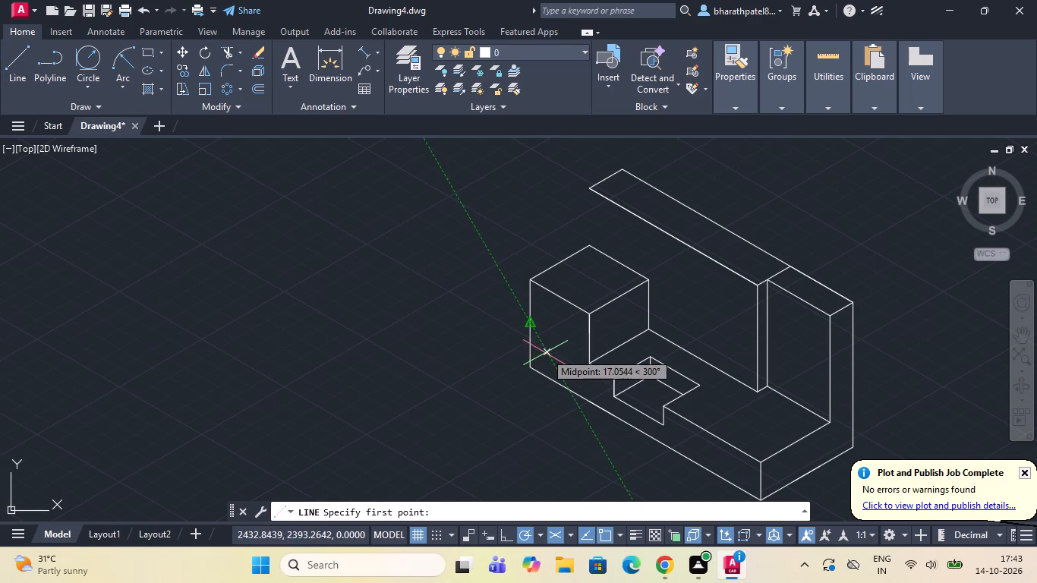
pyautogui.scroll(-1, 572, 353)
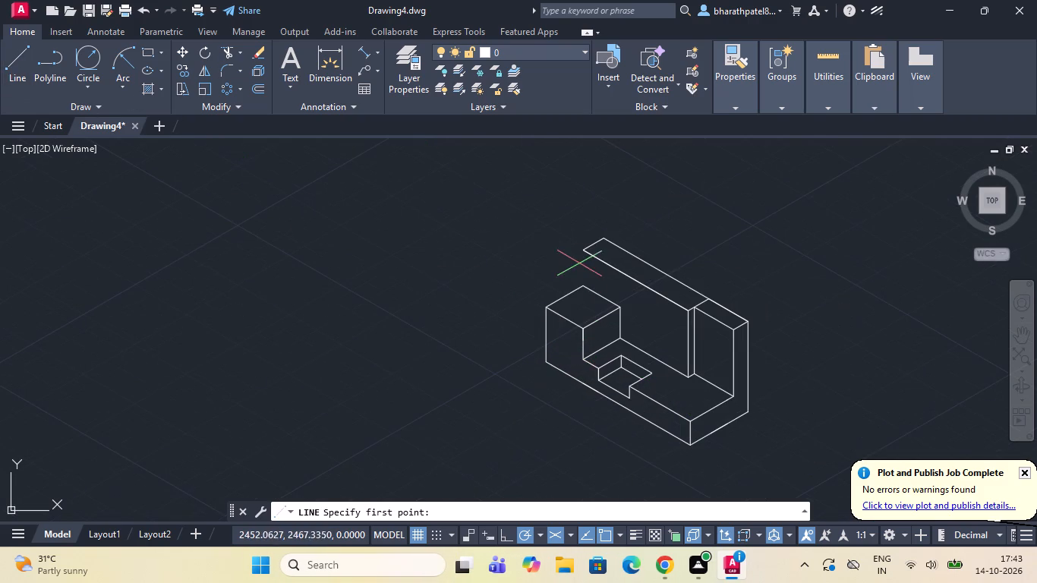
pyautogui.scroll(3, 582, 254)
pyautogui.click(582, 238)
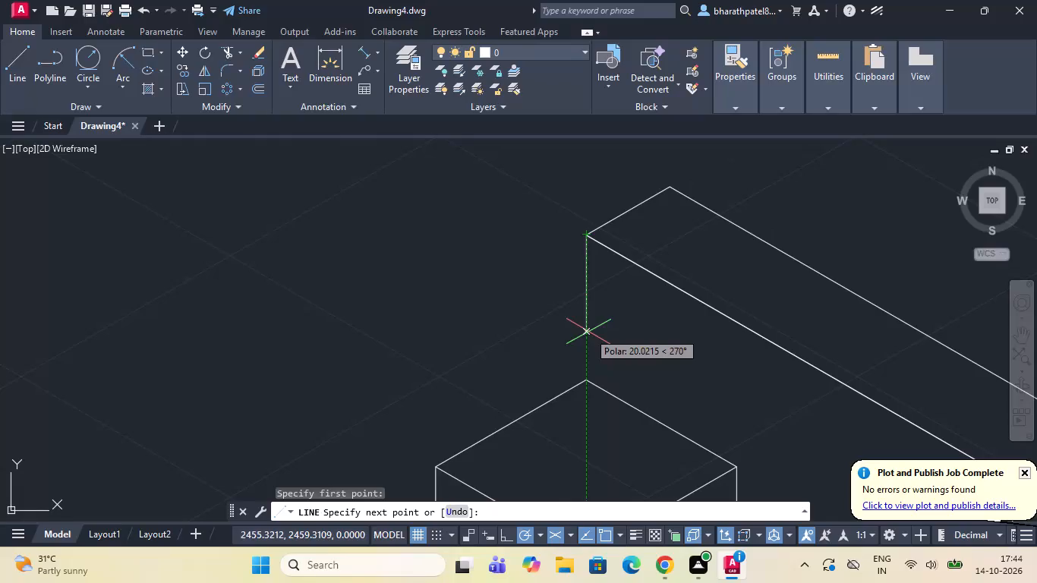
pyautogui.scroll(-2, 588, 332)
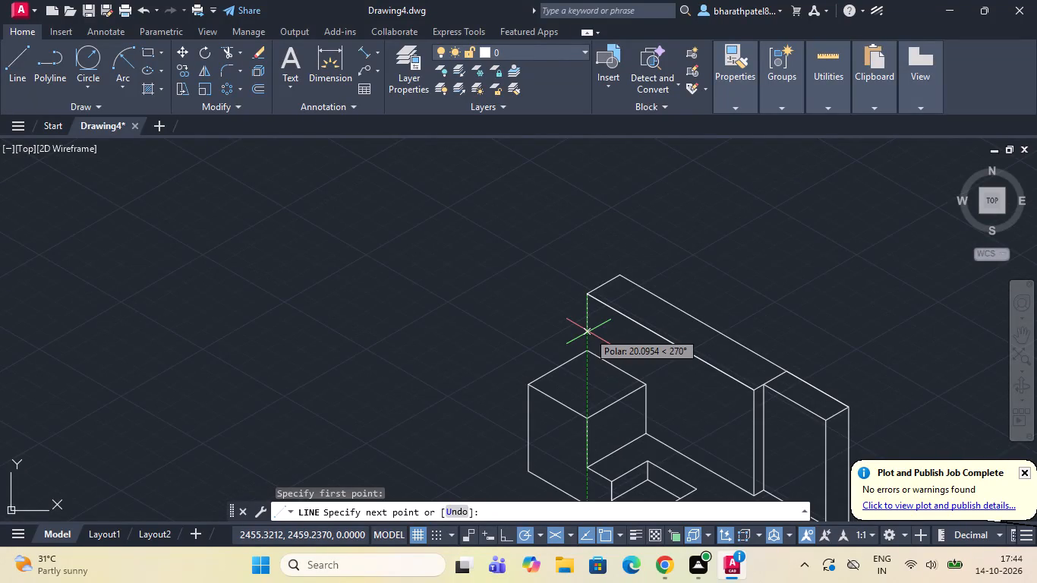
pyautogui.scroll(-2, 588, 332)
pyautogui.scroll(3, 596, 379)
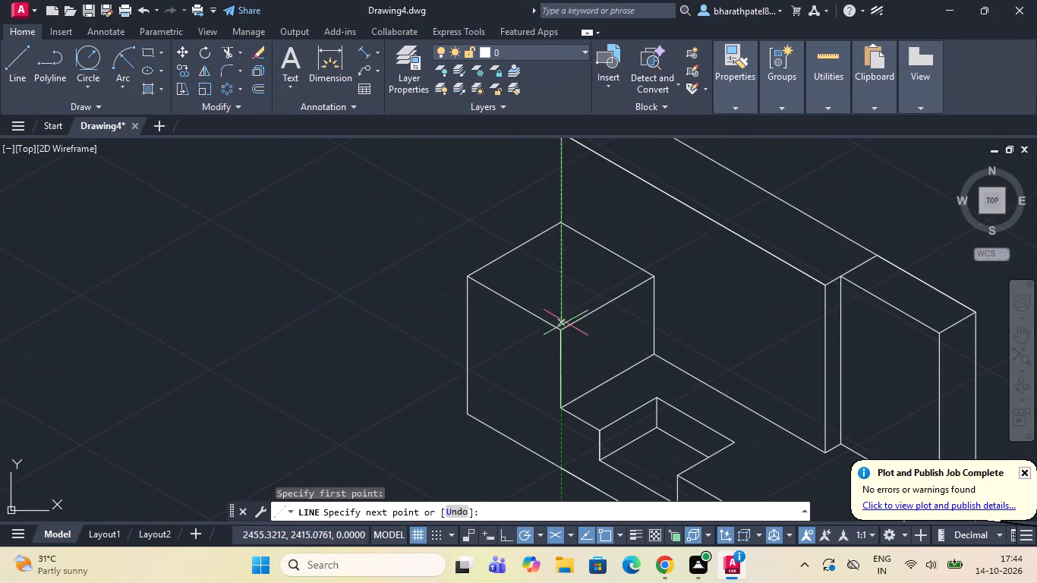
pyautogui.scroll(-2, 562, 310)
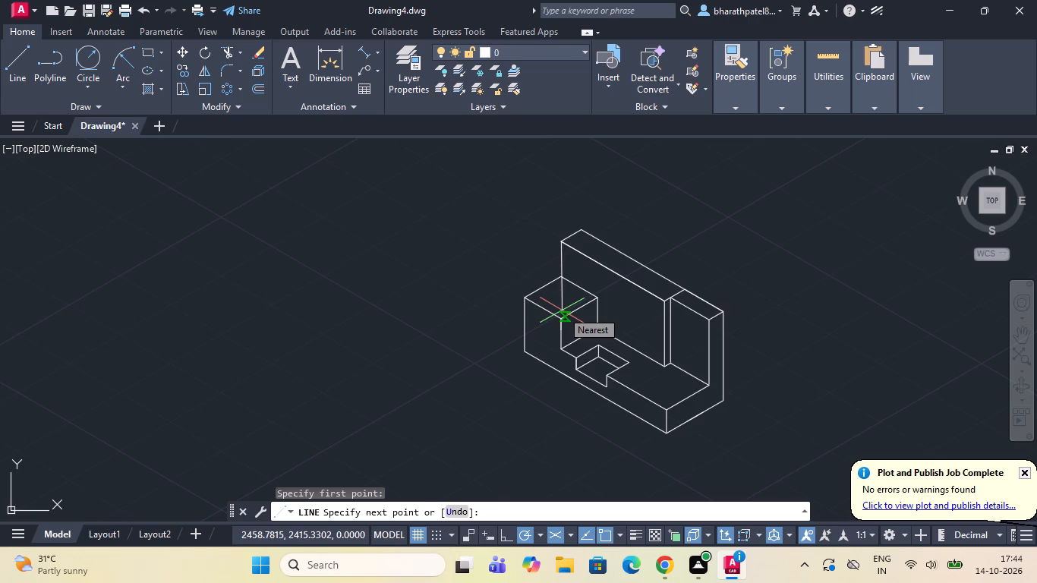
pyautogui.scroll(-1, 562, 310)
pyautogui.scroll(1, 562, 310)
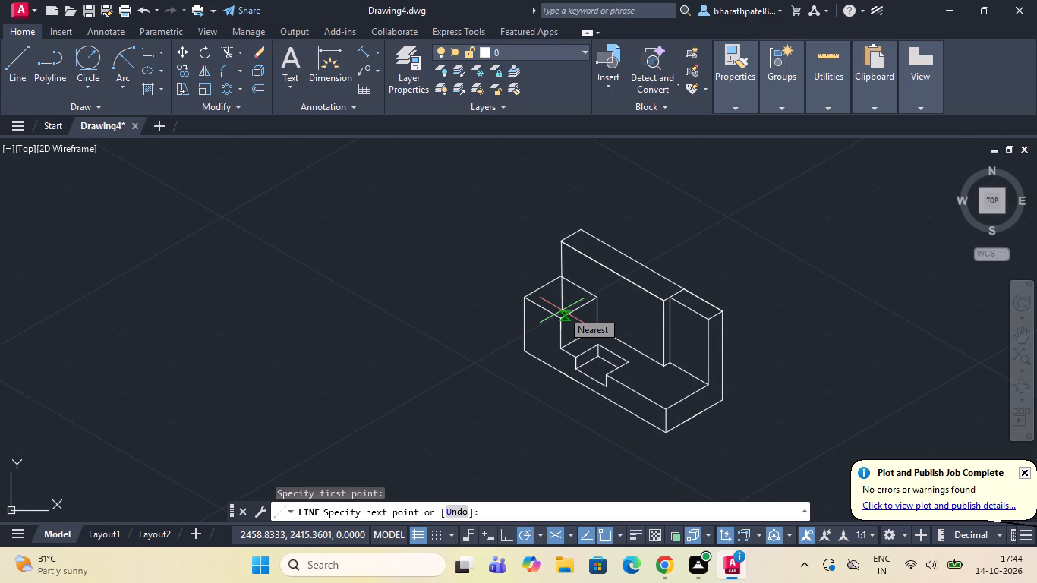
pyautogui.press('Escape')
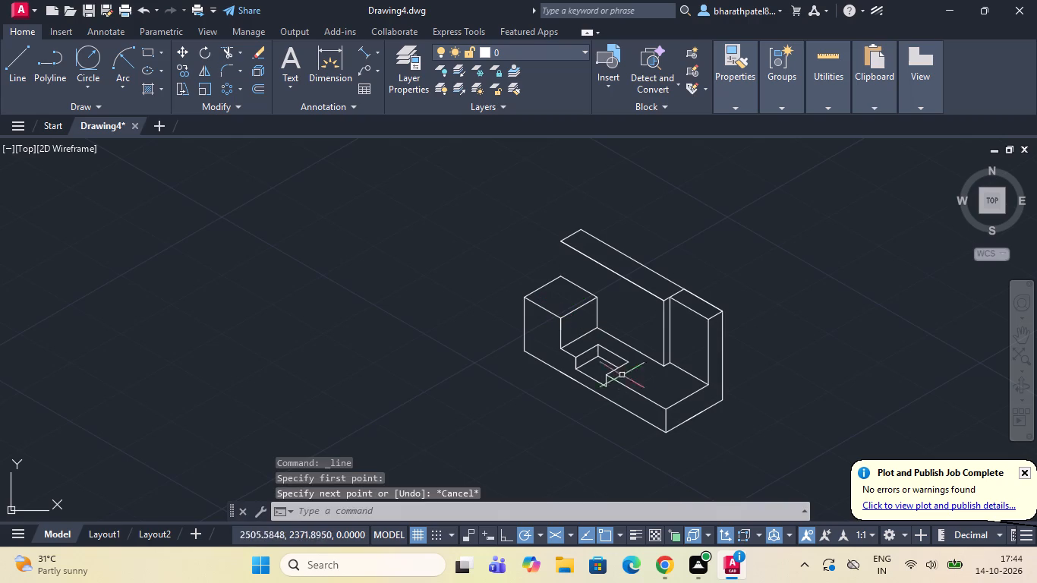
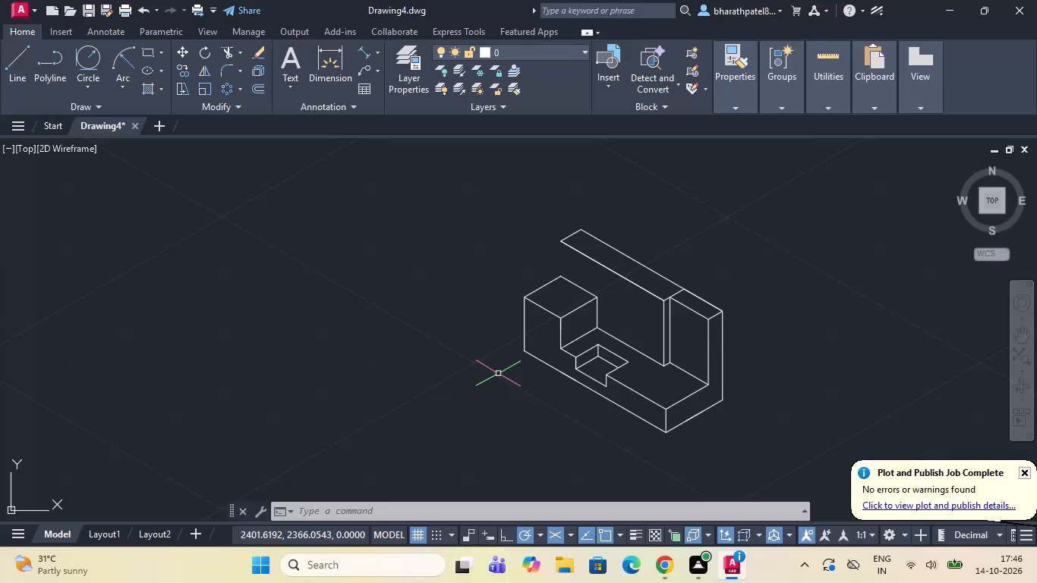
# Draw connected lines from the end block's rear top corner: 10 units up, 5.5 units along 330°, and vertically up past the top strip's edge.
pyautogui.scroll(1, 561, 279)
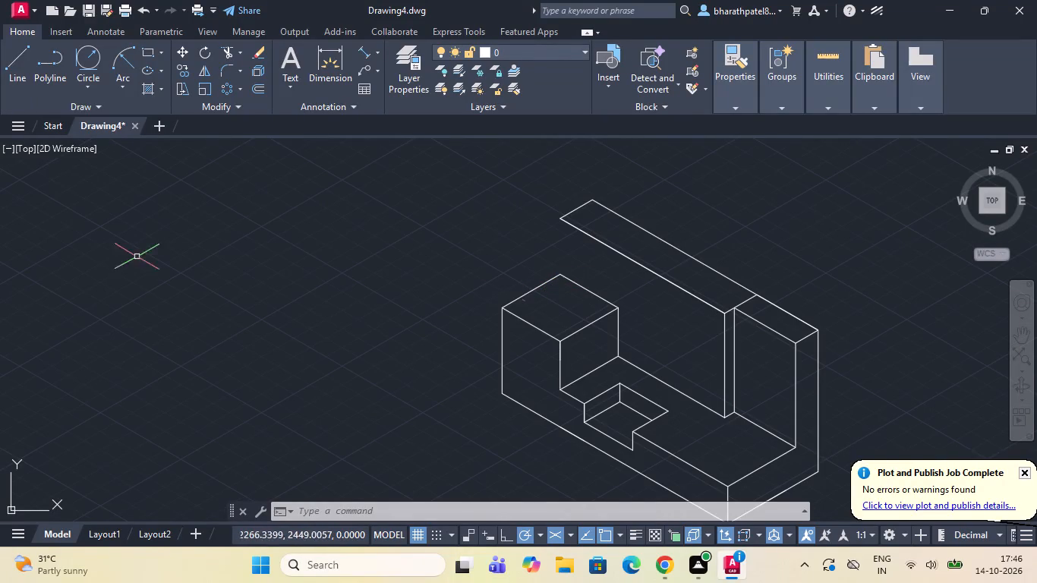
pyautogui.click(28, 69)
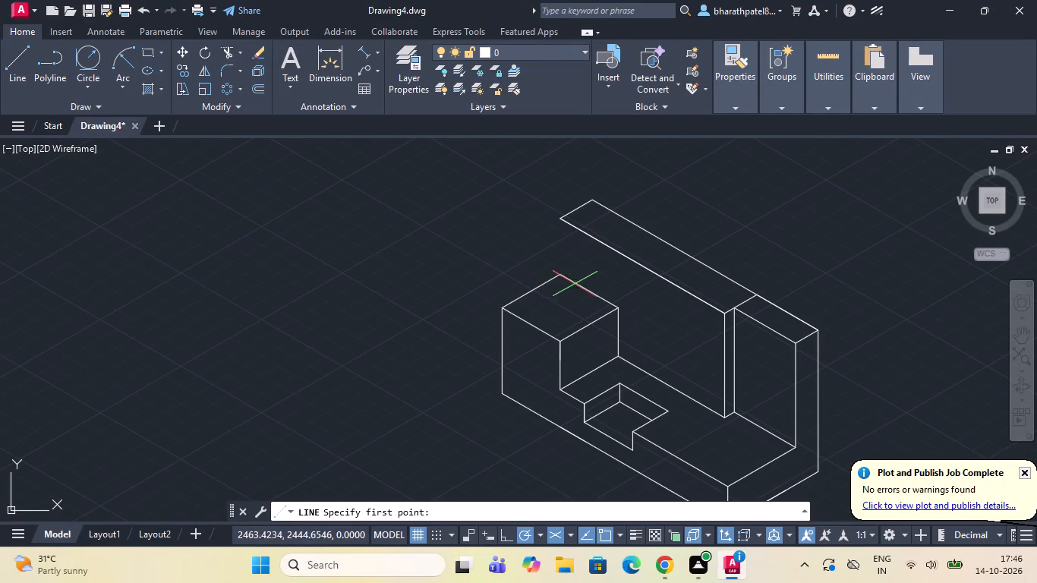
pyautogui.scroll(4, 575, 269)
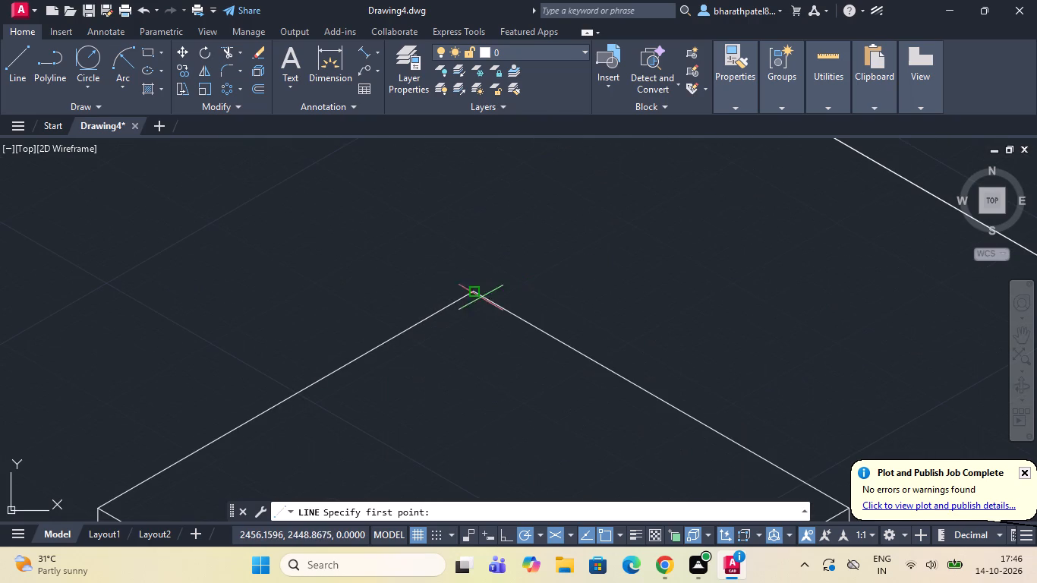
pyautogui.click(477, 291)
pyautogui.scroll(-4, 477, 291)
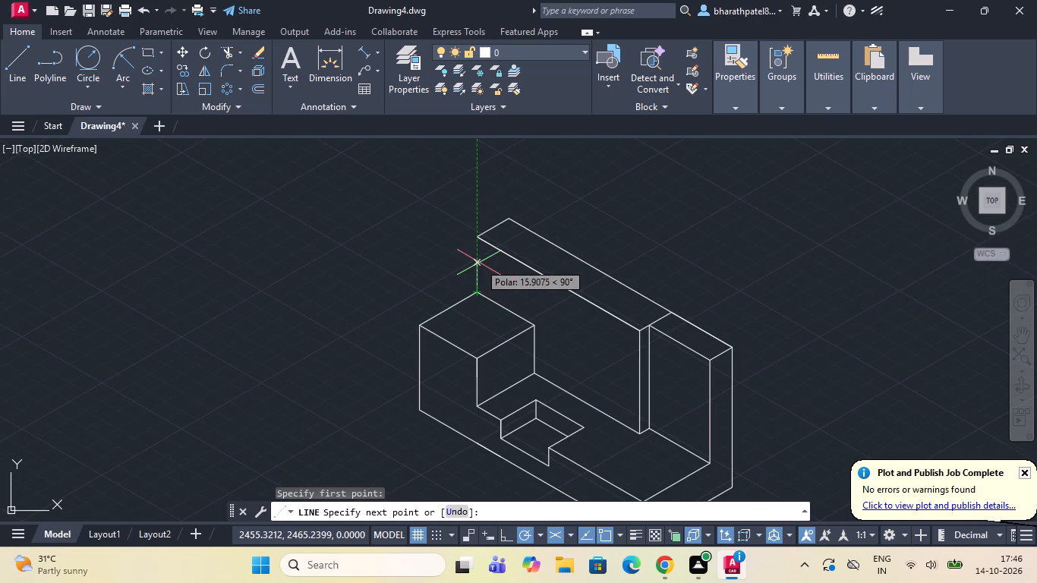
pyautogui.press('1')
pyautogui.press('0')
pyautogui.press('Return')
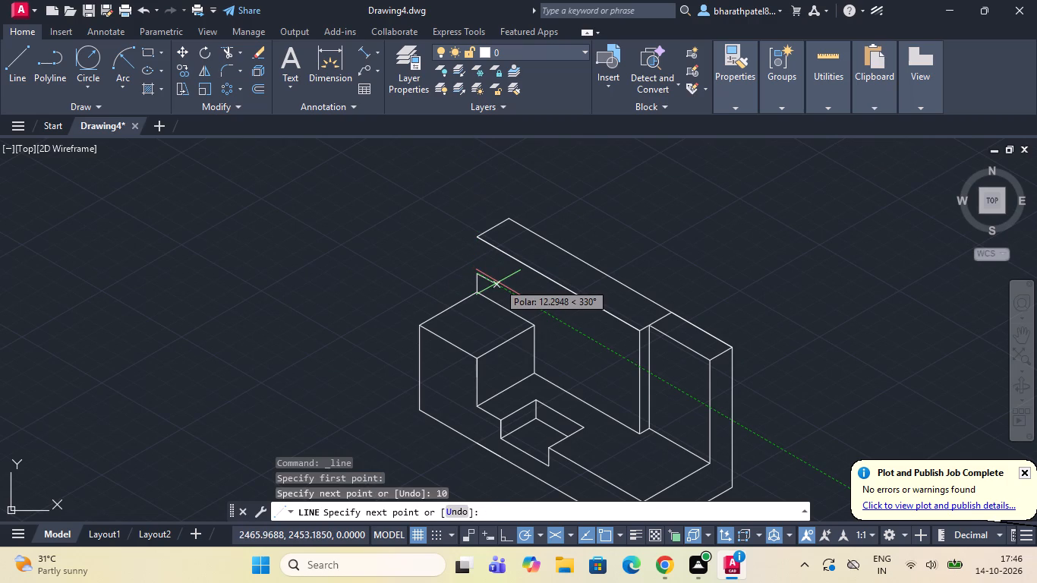
pyautogui.press('5')
pyautogui.write('.5')
pyautogui.hotkey('shift', 'Return')
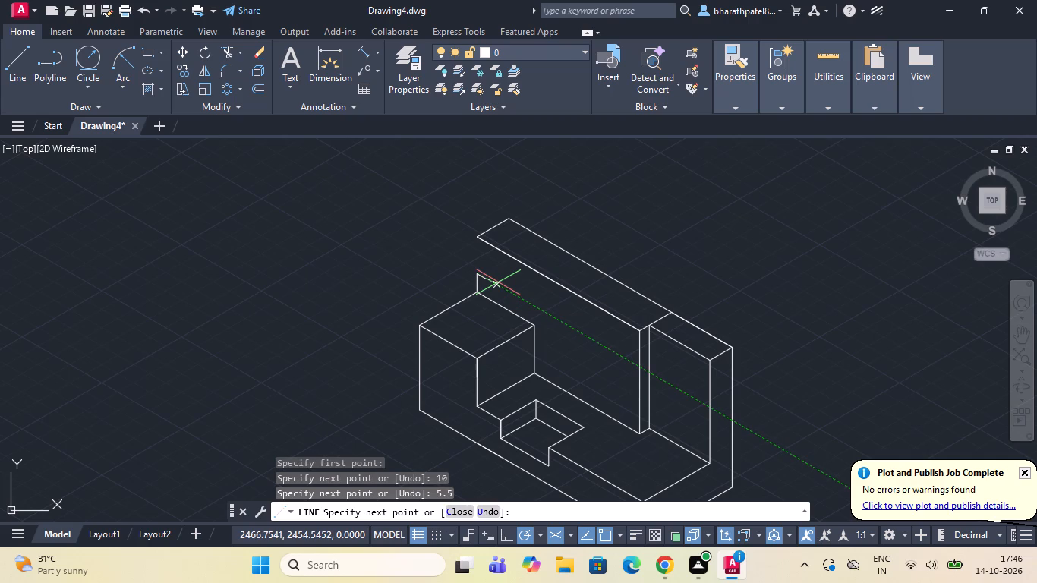
pyautogui.click(493, 217)
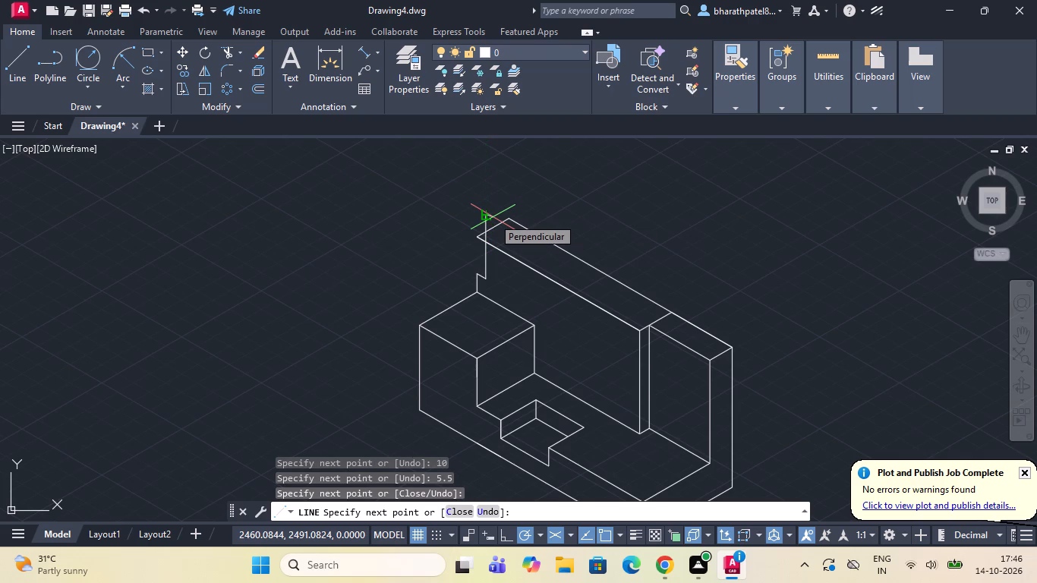
pyautogui.press('Escape')
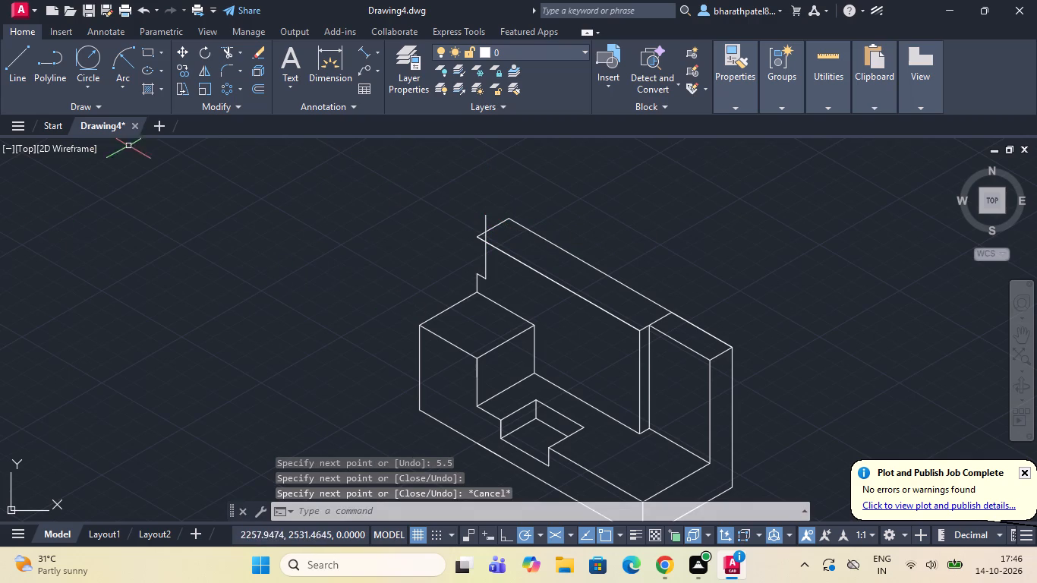
# Examine the new stepped line where it crosses the top strip, along with the end block, notch and upright end.
pyautogui.click(15, 65)
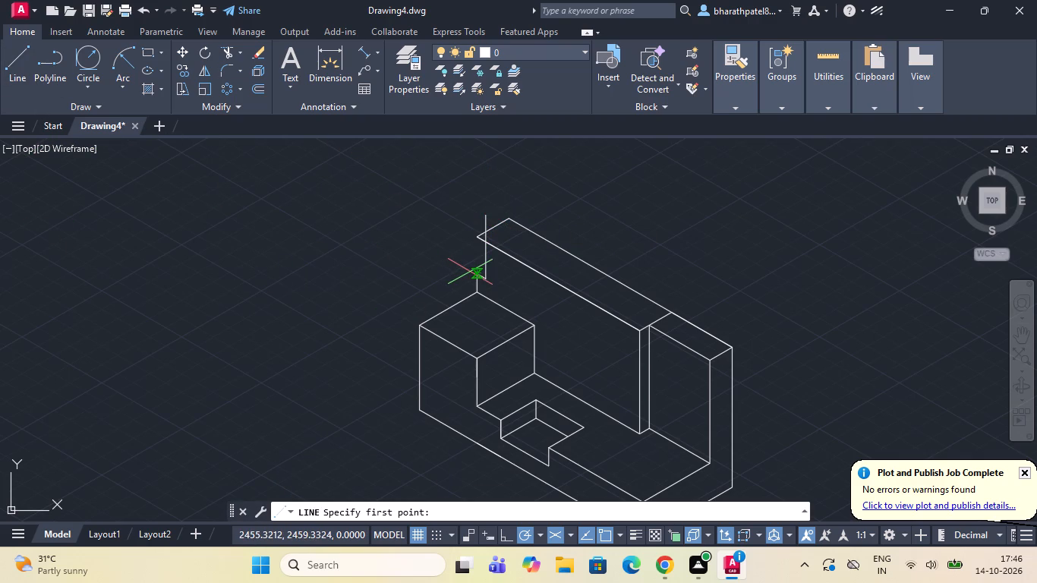
pyautogui.scroll(3, 470, 231)
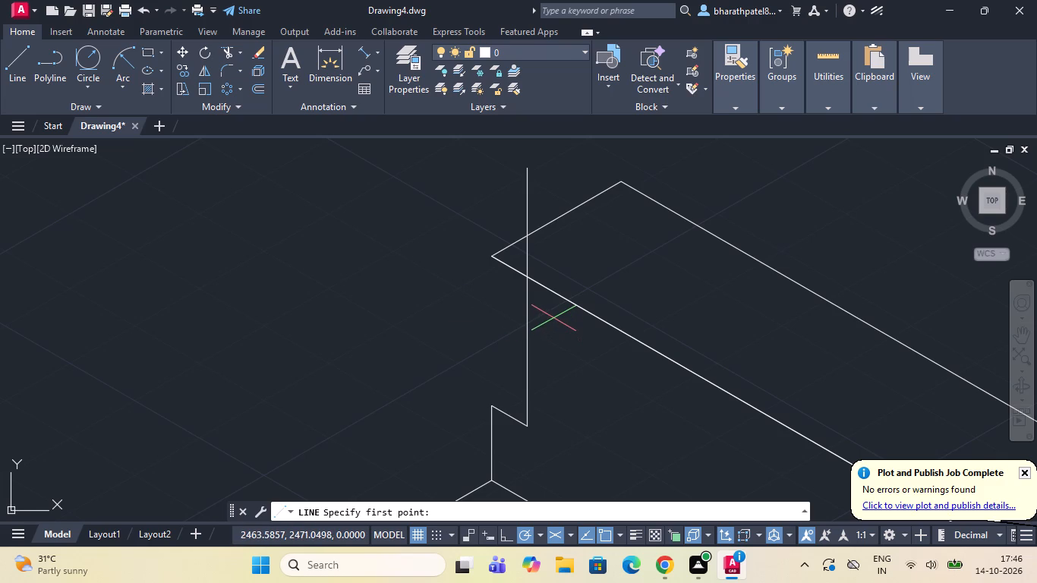
pyautogui.scroll(-1, 553, 318)
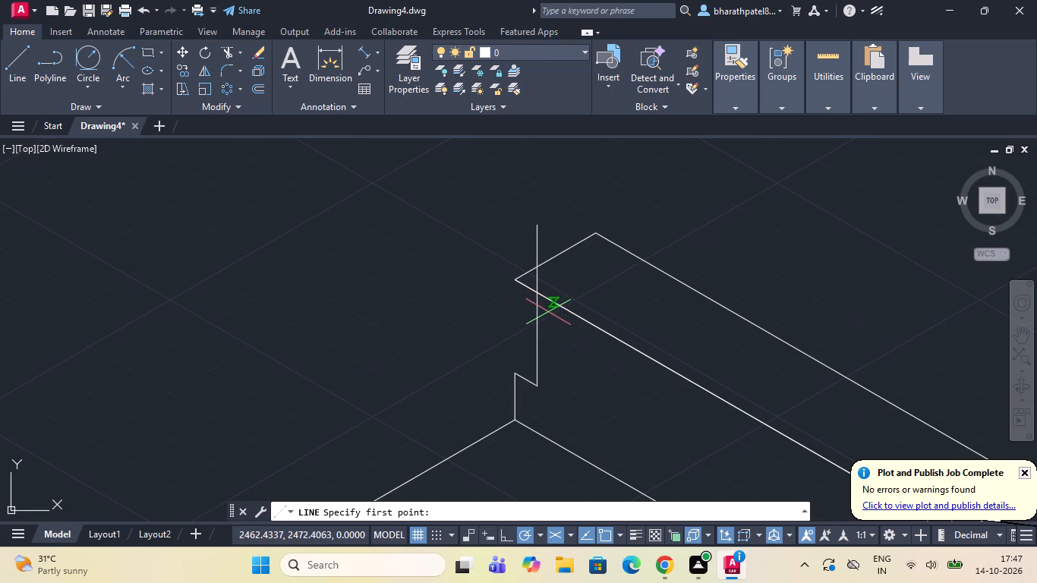
pyautogui.scroll(-2, 548, 312)
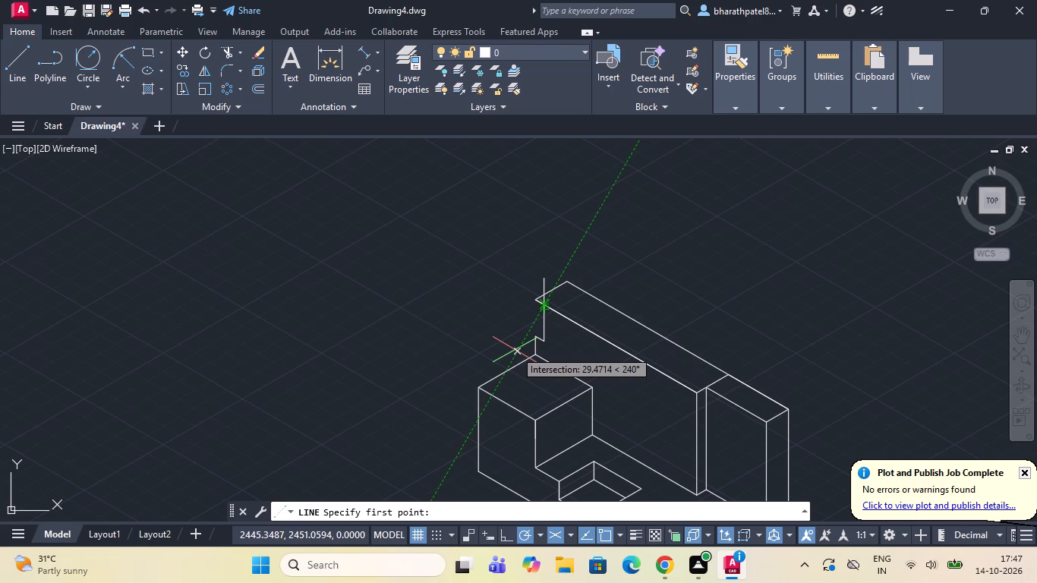
pyautogui.scroll(-1, 515, 350)
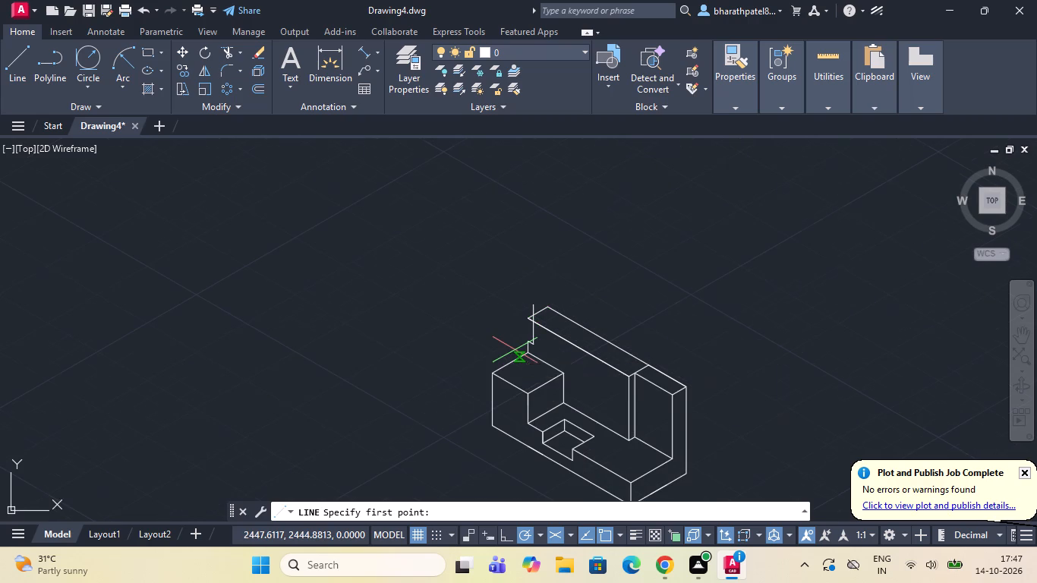
pyautogui.scroll(2, 524, 326)
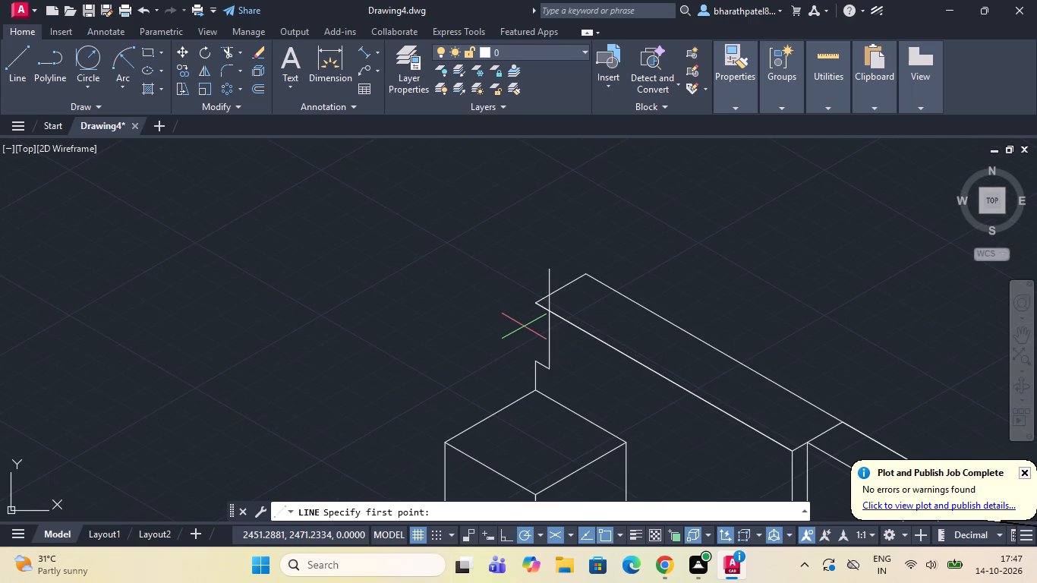
pyautogui.scroll(-2, 524, 326)
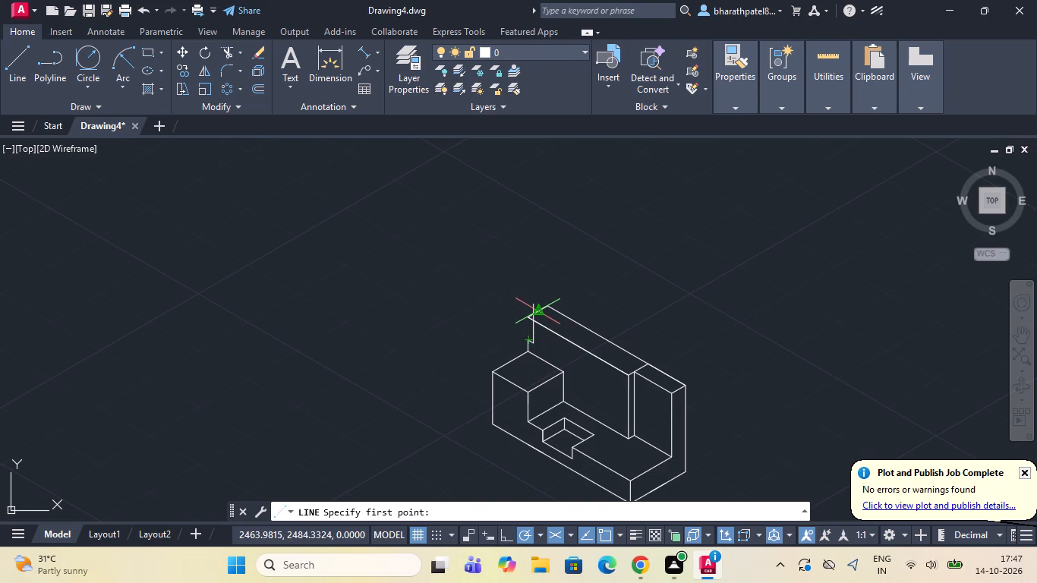
pyautogui.scroll(-2, 534, 314)
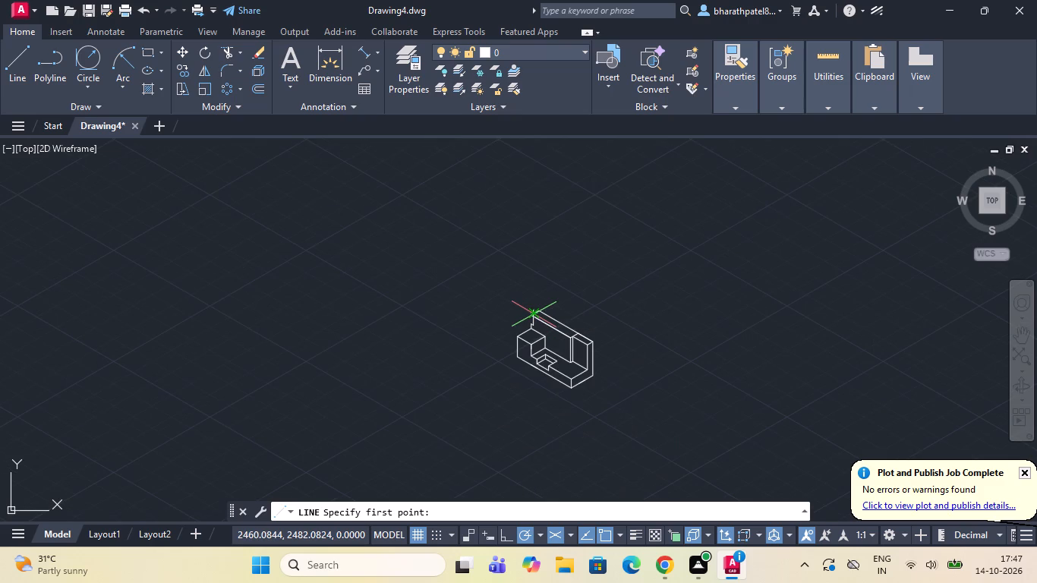
pyautogui.scroll(3, 539, 369)
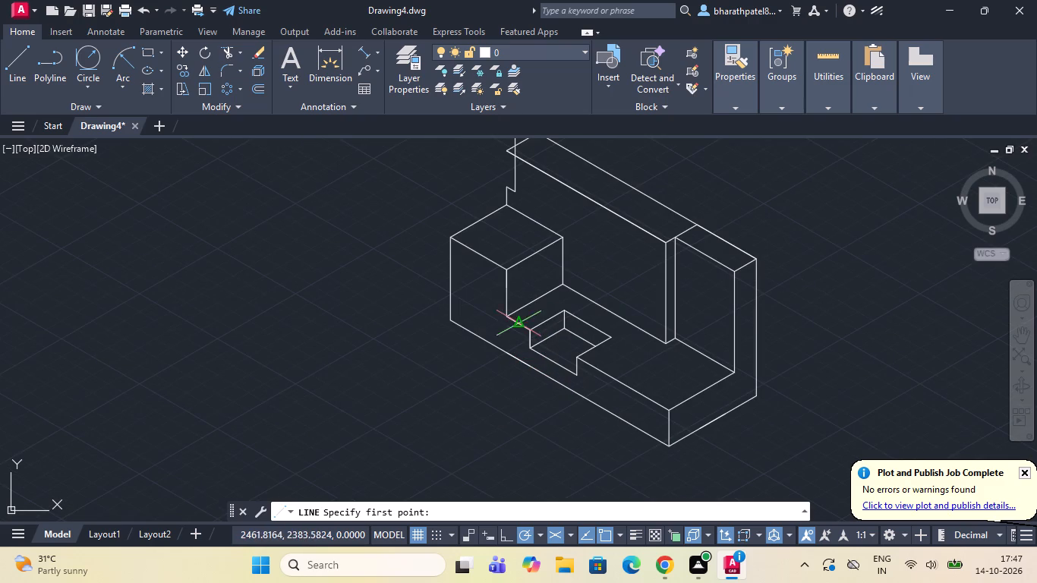
pyautogui.scroll(2, 488, 203)
pyautogui.scroll(-2, 488, 203)
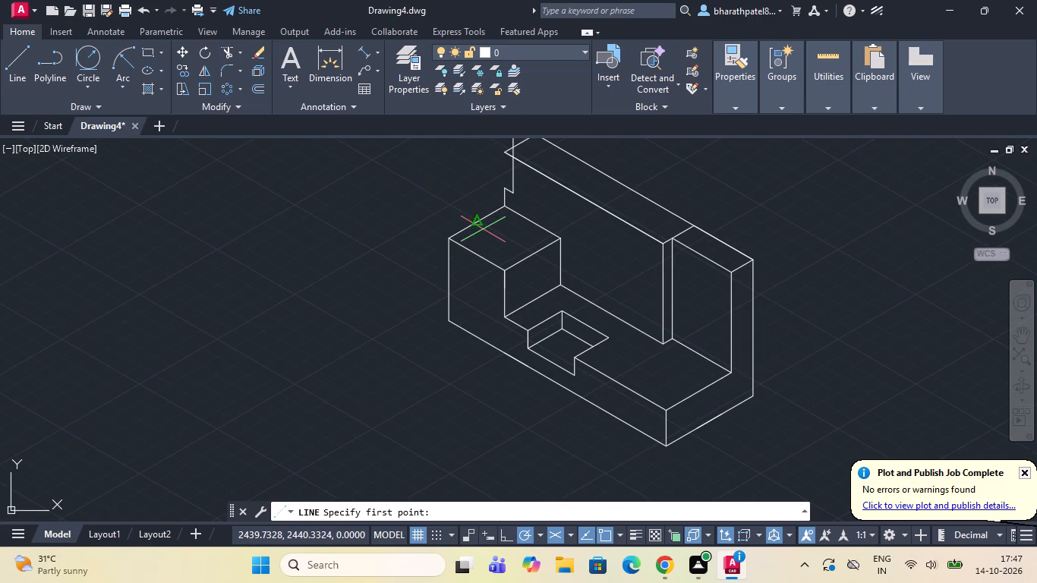
pyautogui.scroll(-1, 544, 272)
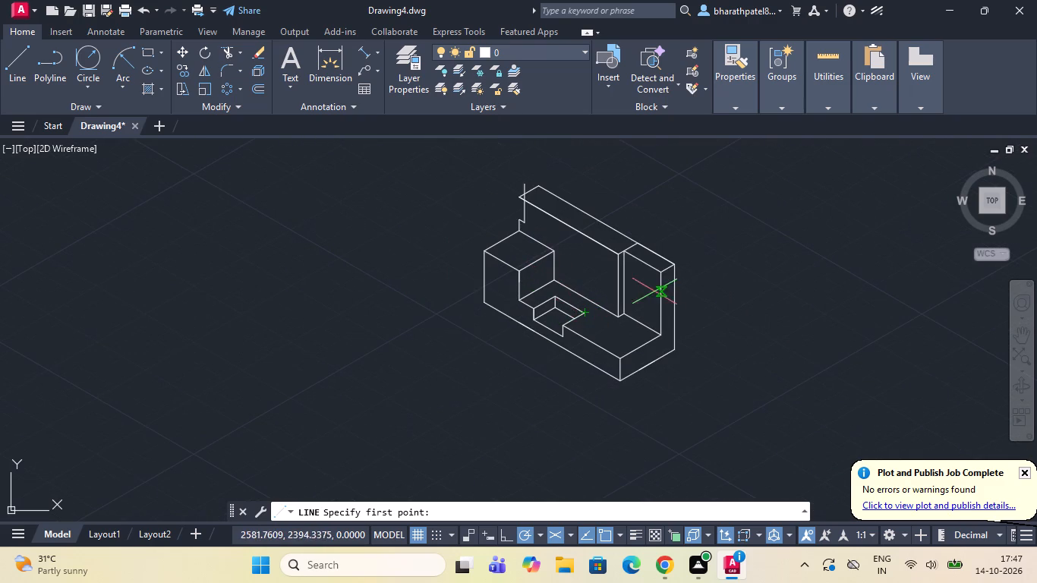
pyautogui.scroll(3, 654, 291)
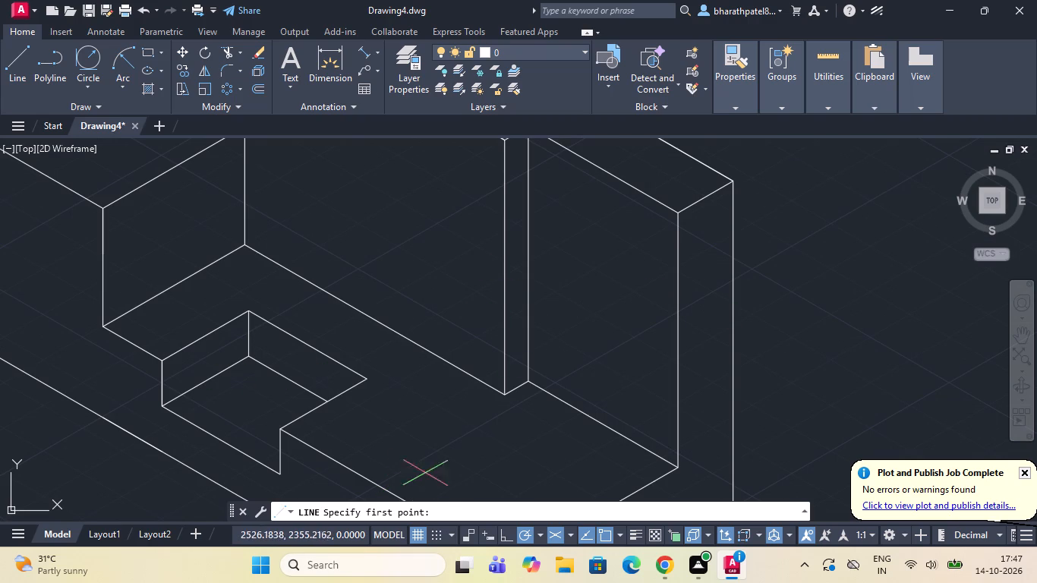
# Draw a 12-unit vertical line downward from the midpoint of the top edge of the upright end's inner face.
pyautogui.click(14, 58)
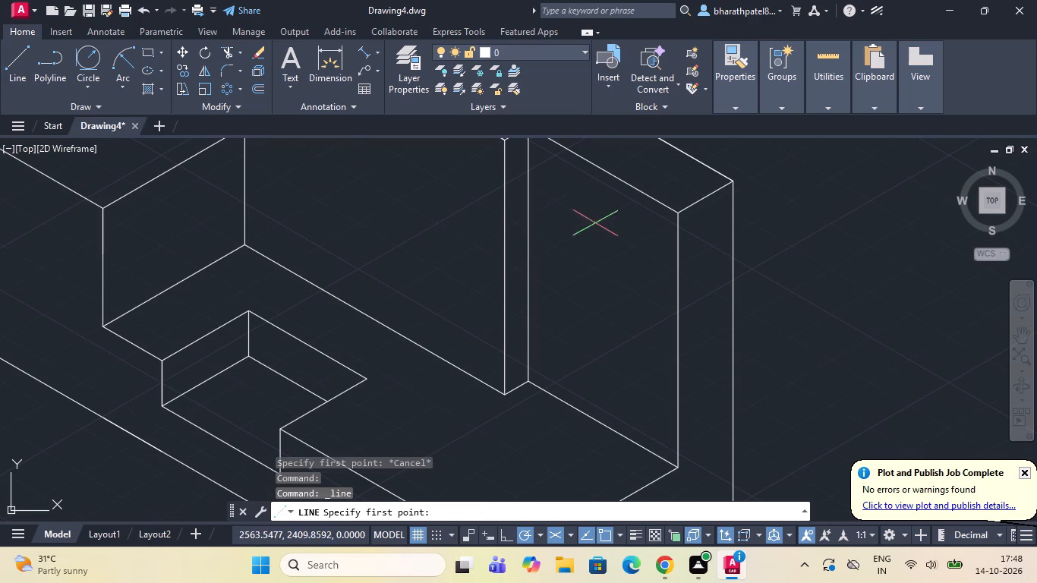
pyautogui.click(604, 173)
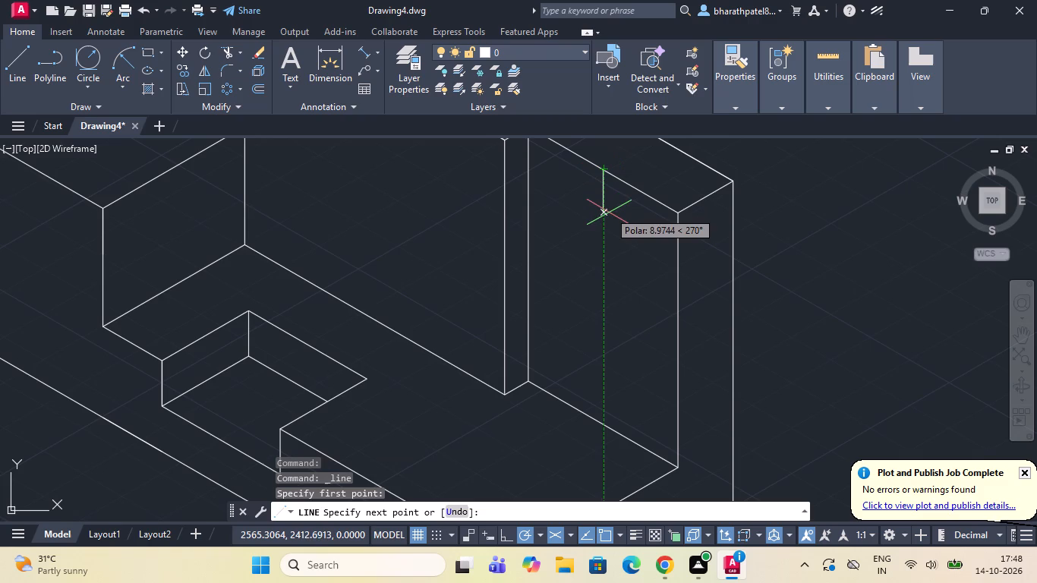
pyautogui.write('12')
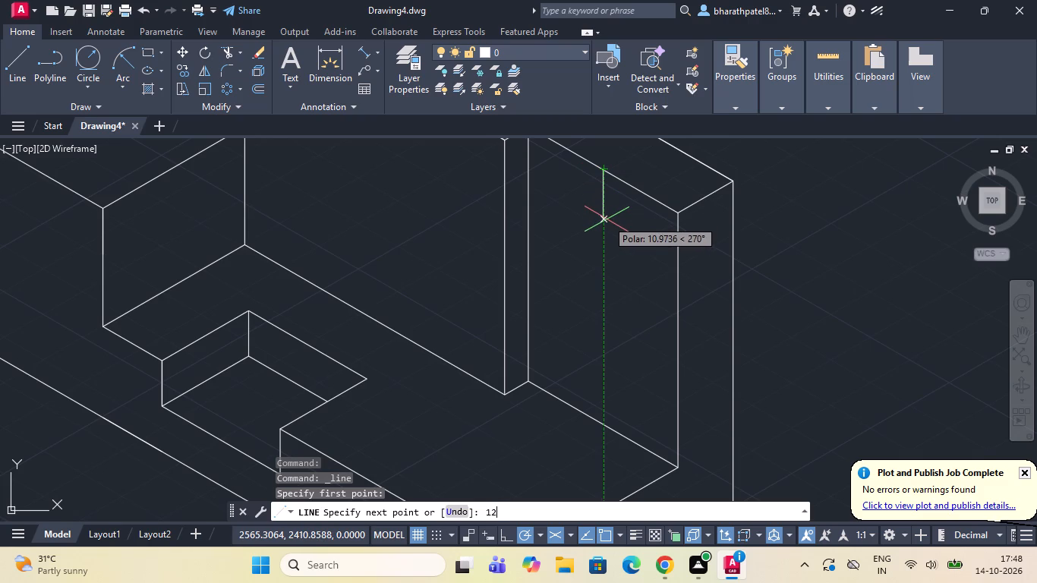
pyautogui.press('Return')
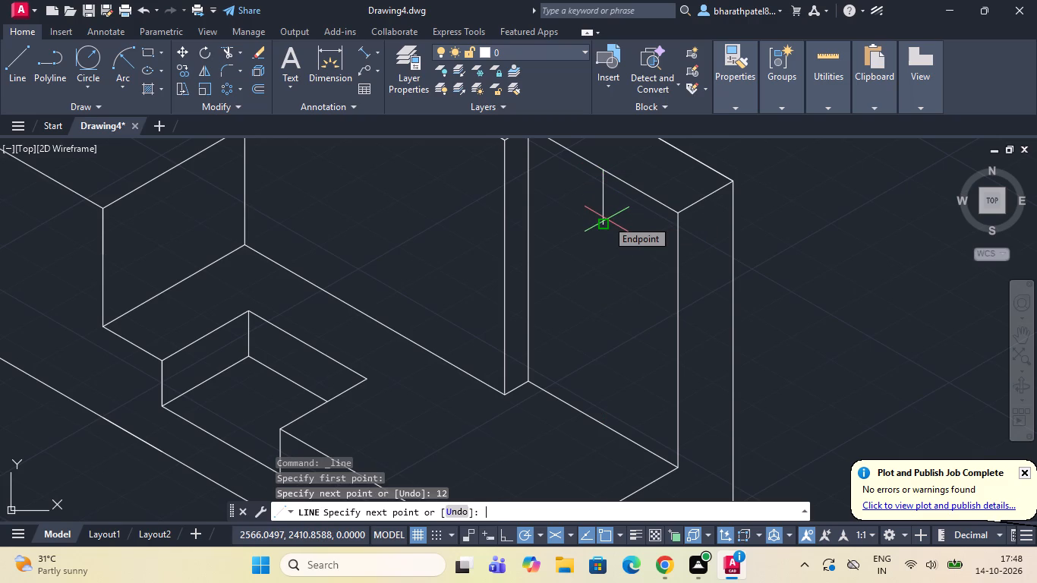
pyautogui.write('ell')
pyautogui.press('Escape')
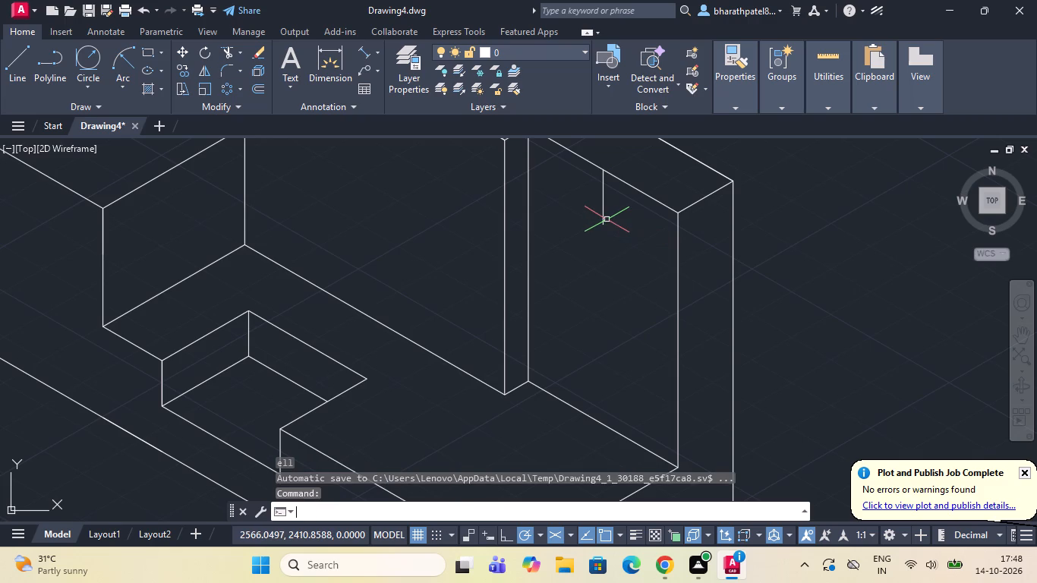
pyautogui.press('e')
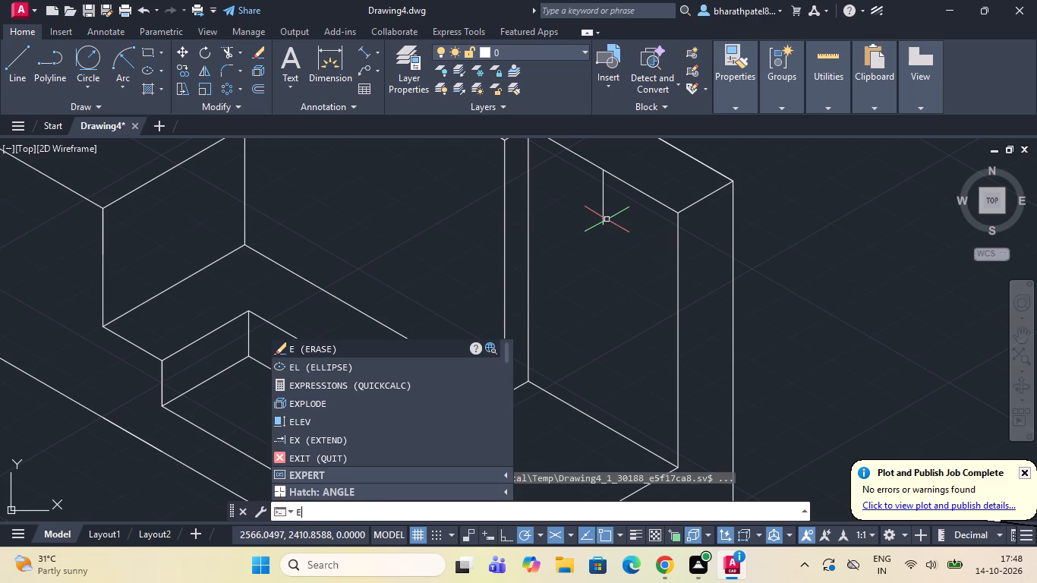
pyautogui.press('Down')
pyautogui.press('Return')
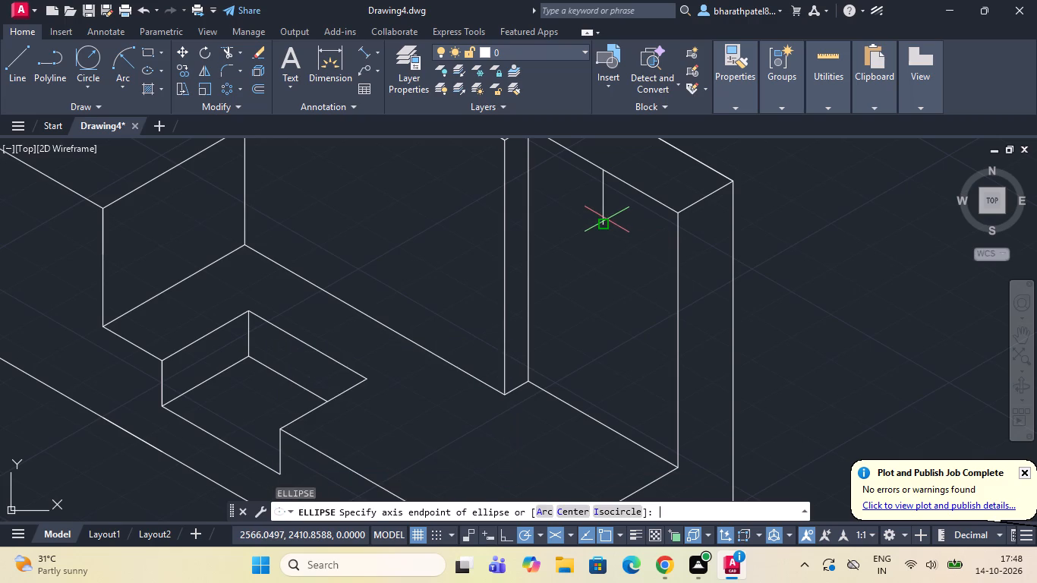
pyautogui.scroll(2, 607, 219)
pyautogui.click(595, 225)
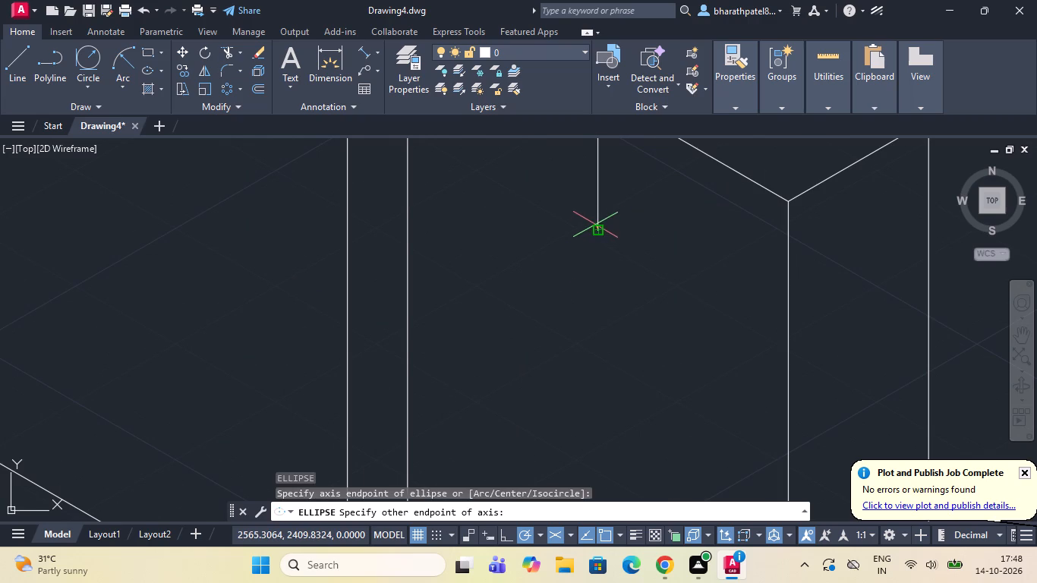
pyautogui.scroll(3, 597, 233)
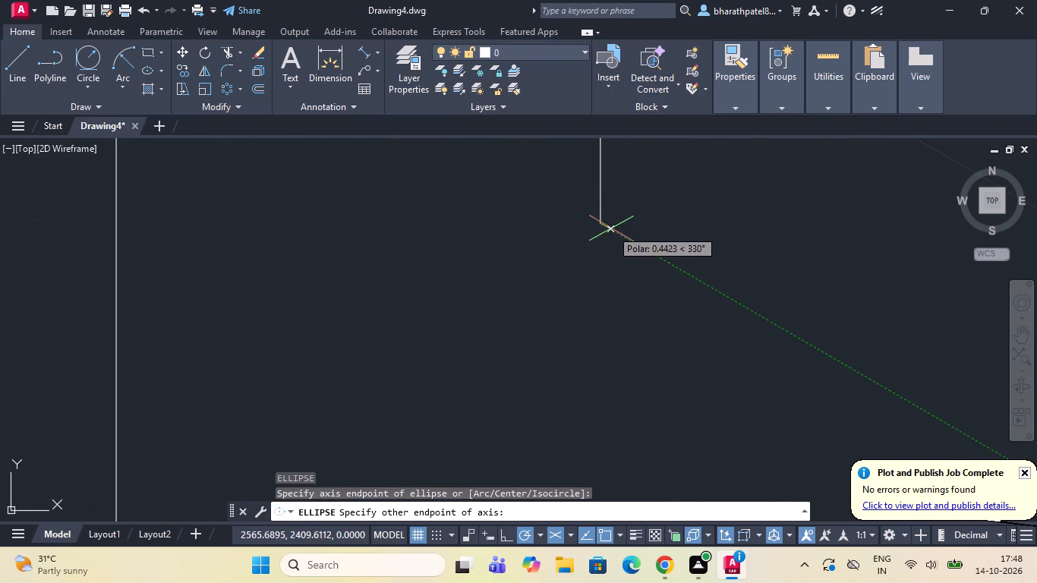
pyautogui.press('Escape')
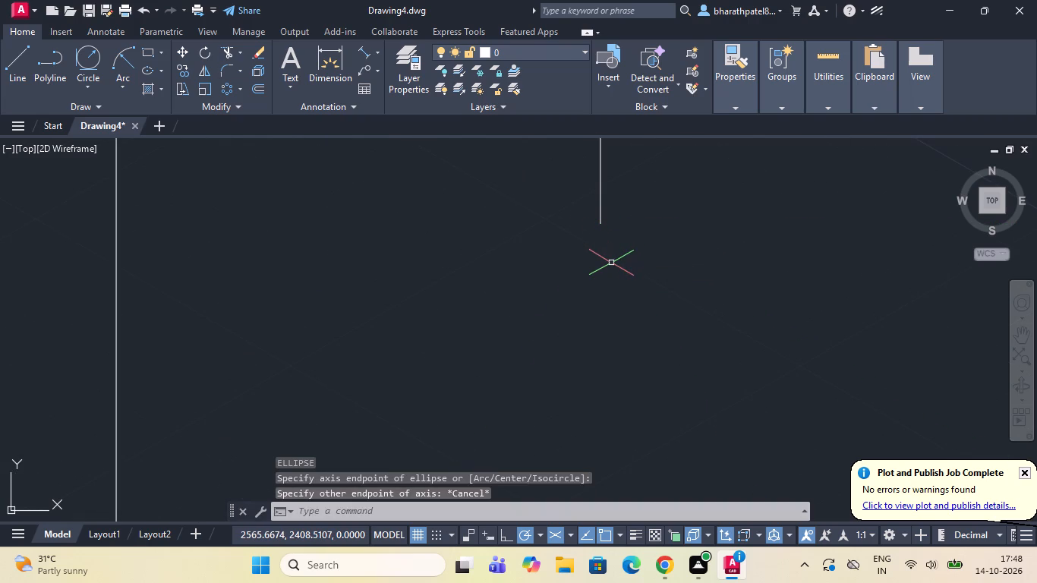
# Draw a 12-unit diameter isocircle on the left isoplane, centred on the lower end of the vertical line on the upright end's inner face.
pyautogui.press('e')
pyautogui.write('ll')
pyautogui.press('Return')
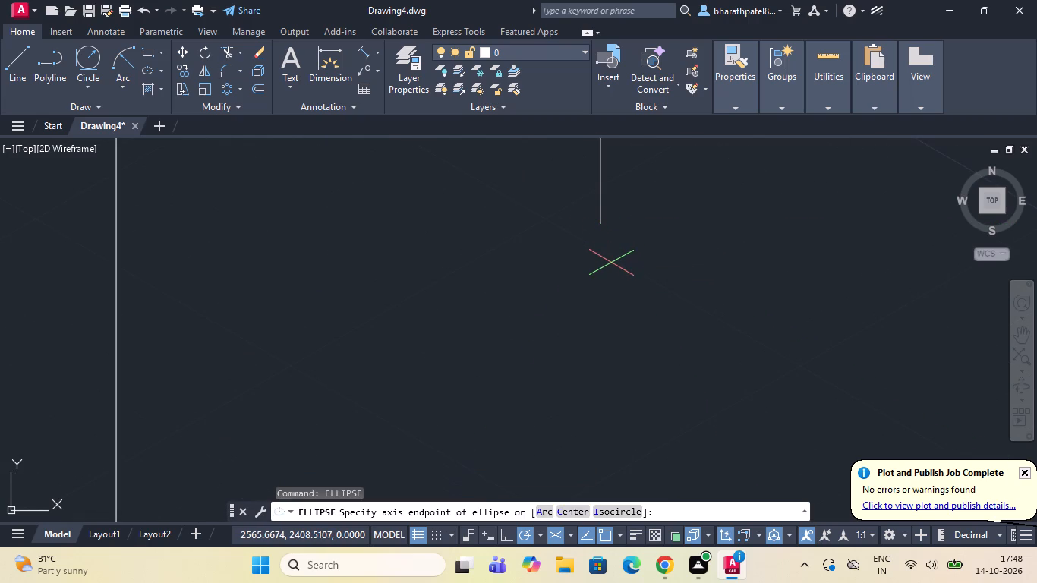
pyautogui.click(597, 508)
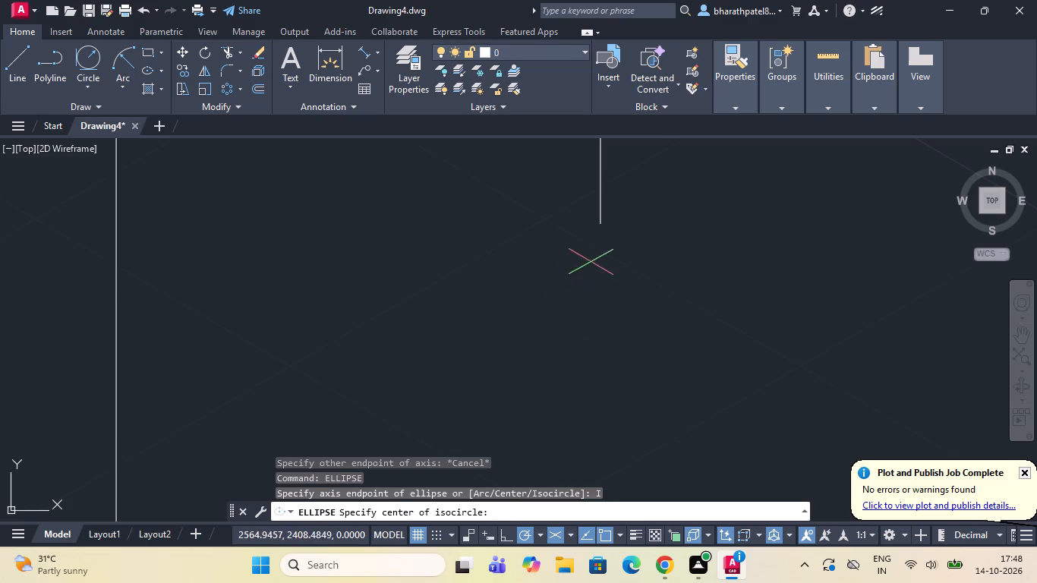
pyautogui.click(603, 225)
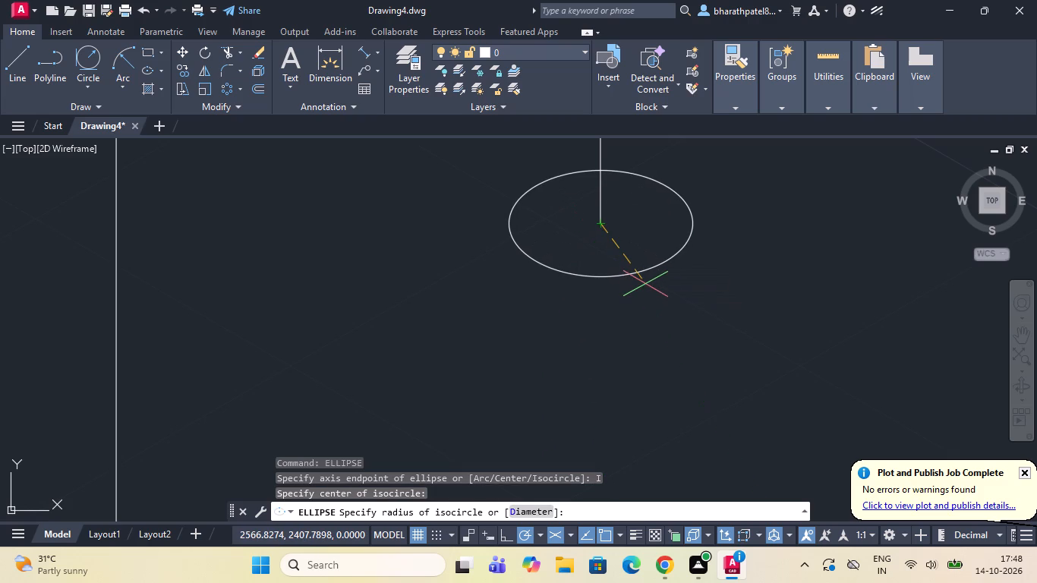
pyautogui.press('F5')
pyautogui.press('F5')
pyautogui.press('F5')
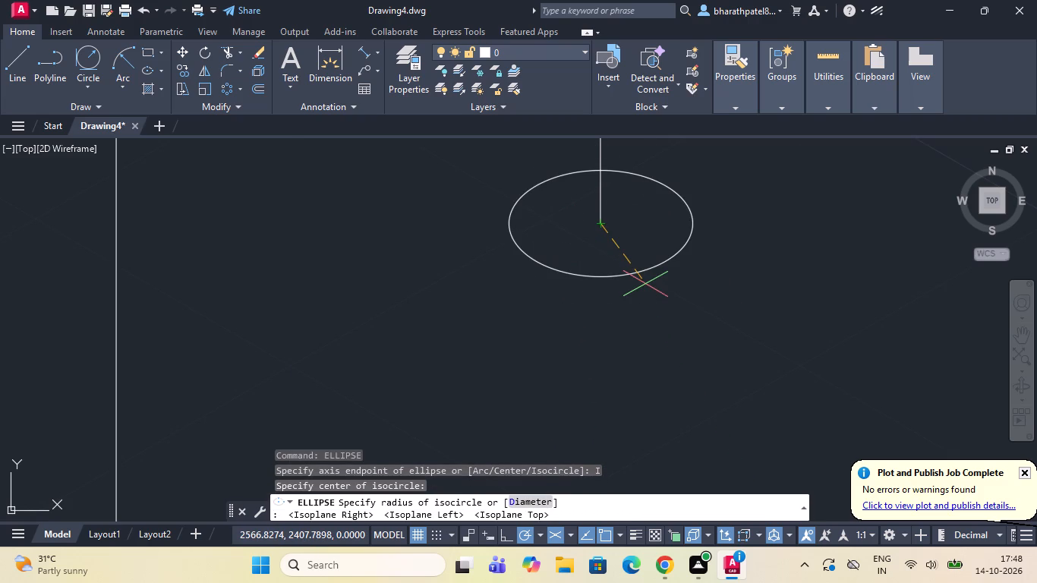
pyautogui.press('F5')
pyautogui.press('F5')
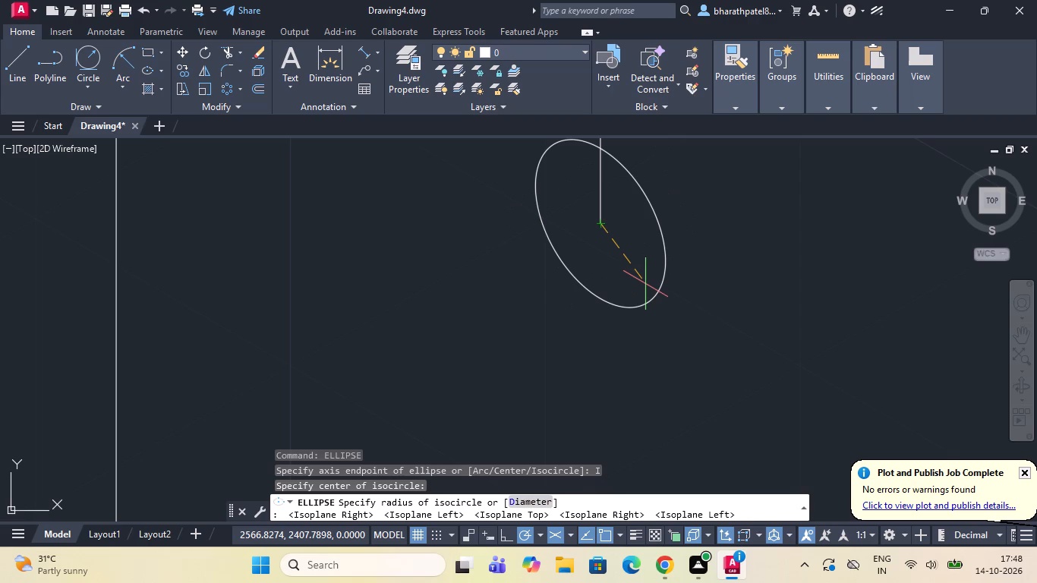
pyautogui.scroll(-4, 645, 284)
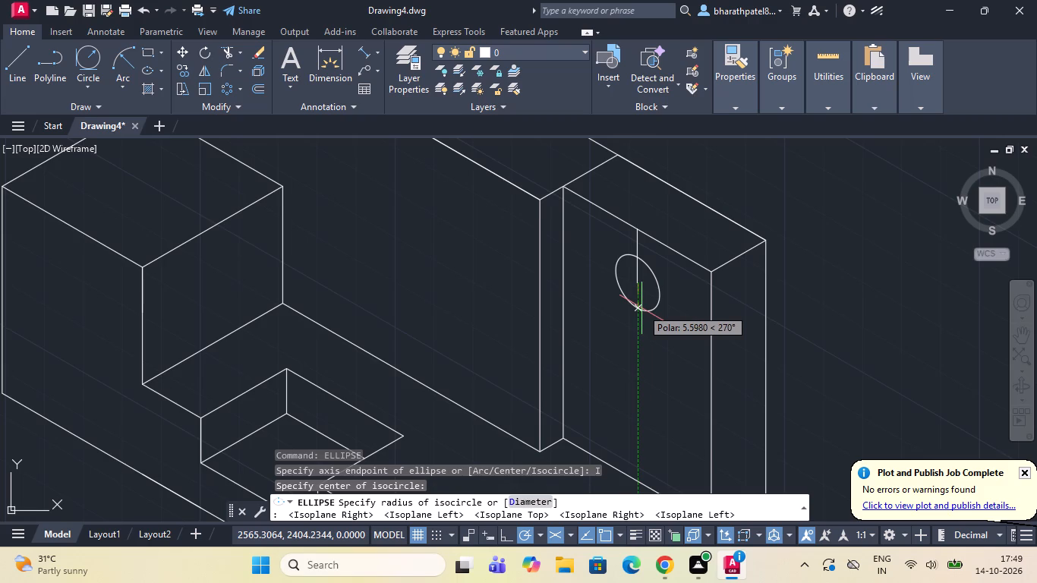
pyautogui.click(525, 503)
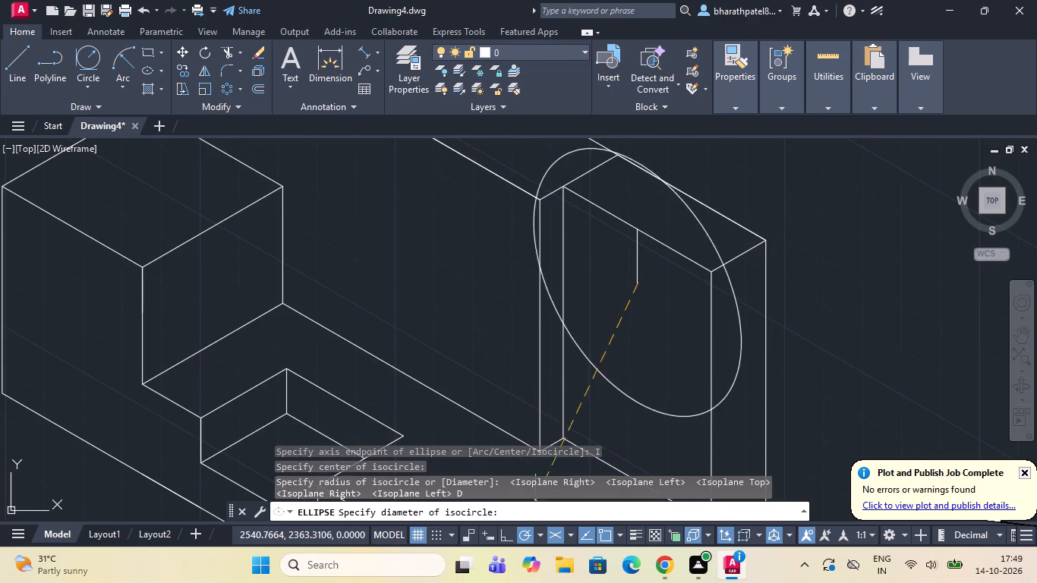
pyautogui.write('12')
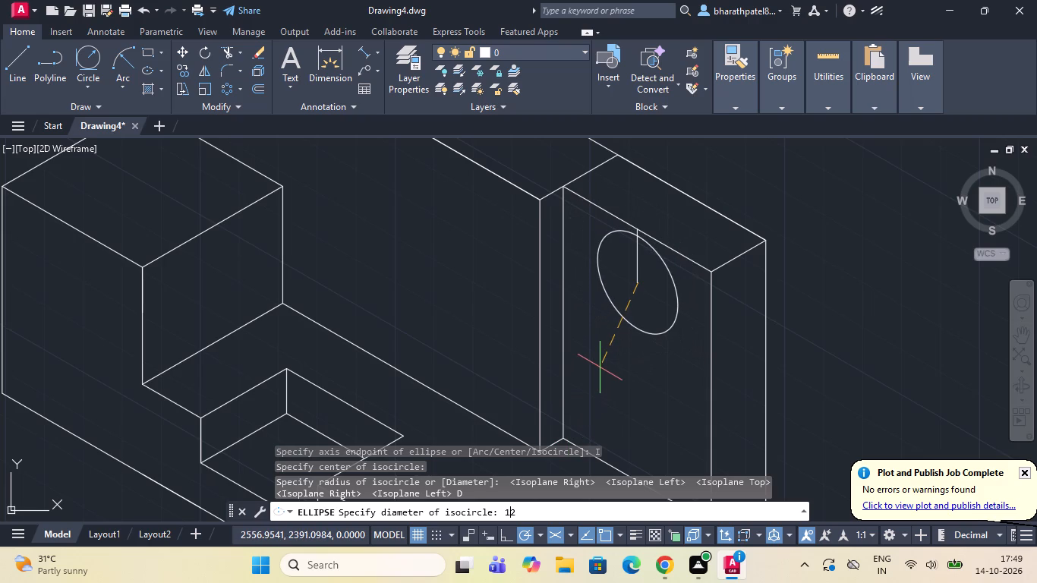
pyautogui.press('Return')
# Draw a 30-unit vertical line downward from the isocircle's centre.
pyautogui.click(6, 58)
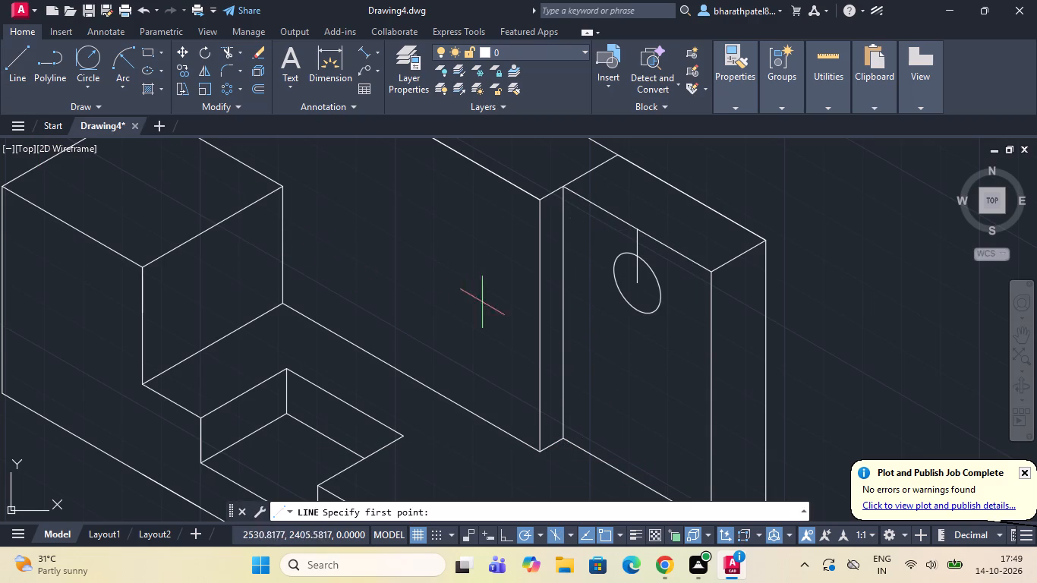
pyautogui.scroll(-3, 586, 332)
pyautogui.scroll(3, 600, 374)
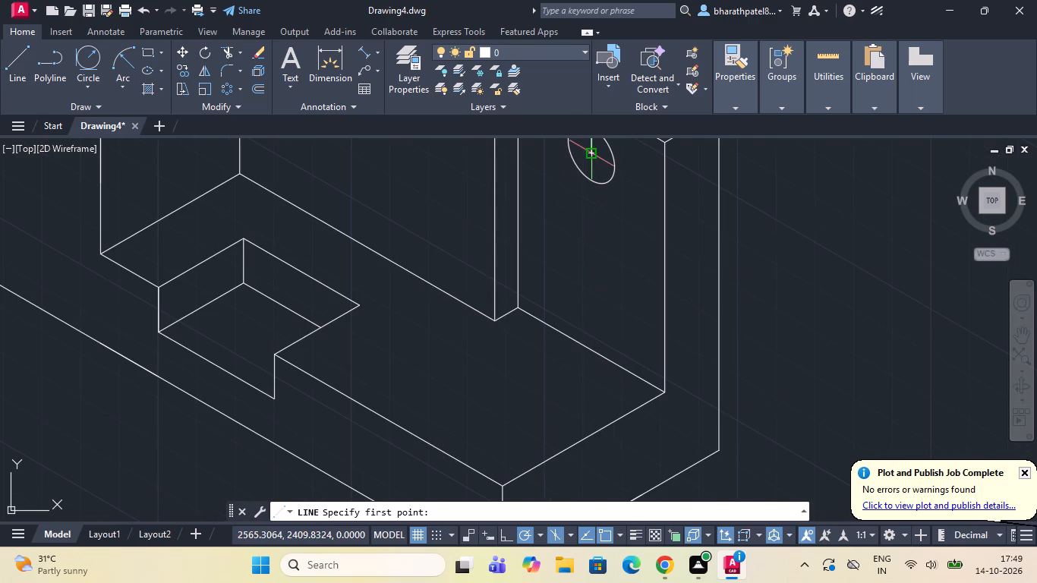
pyautogui.click(591, 156)
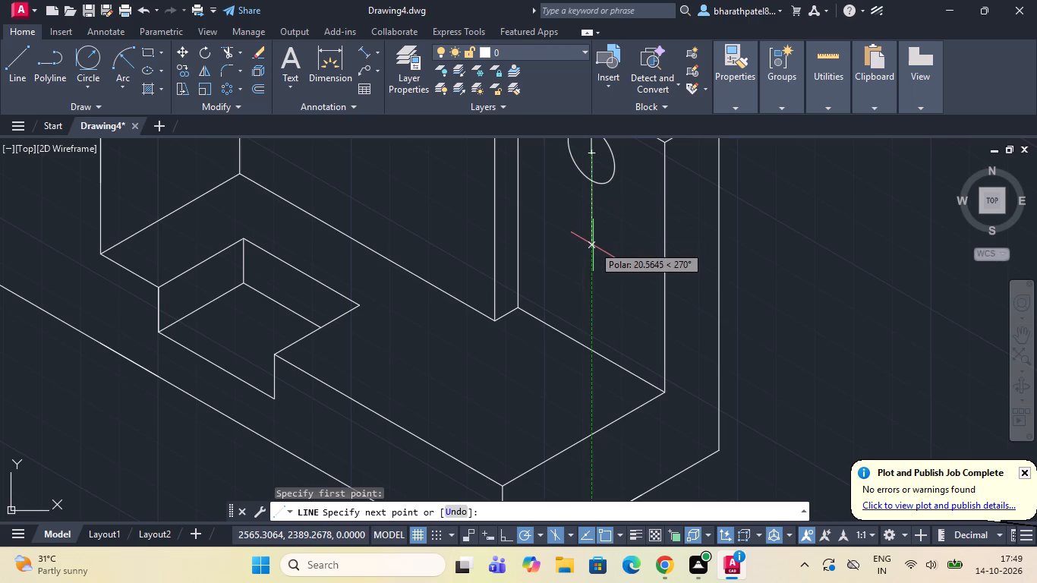
pyautogui.write('30')
pyautogui.press('Return')
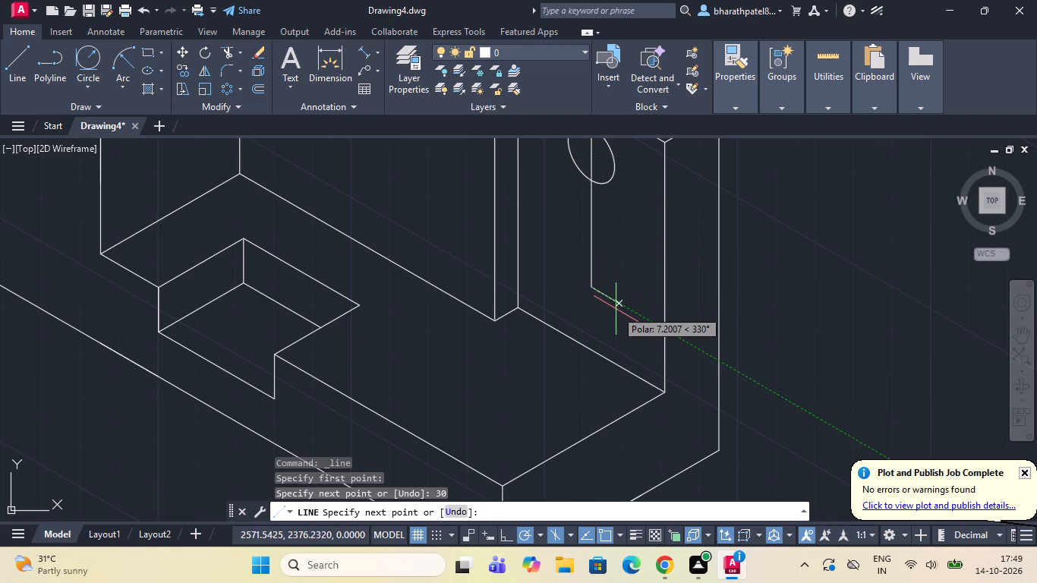
pyautogui.press('Escape')
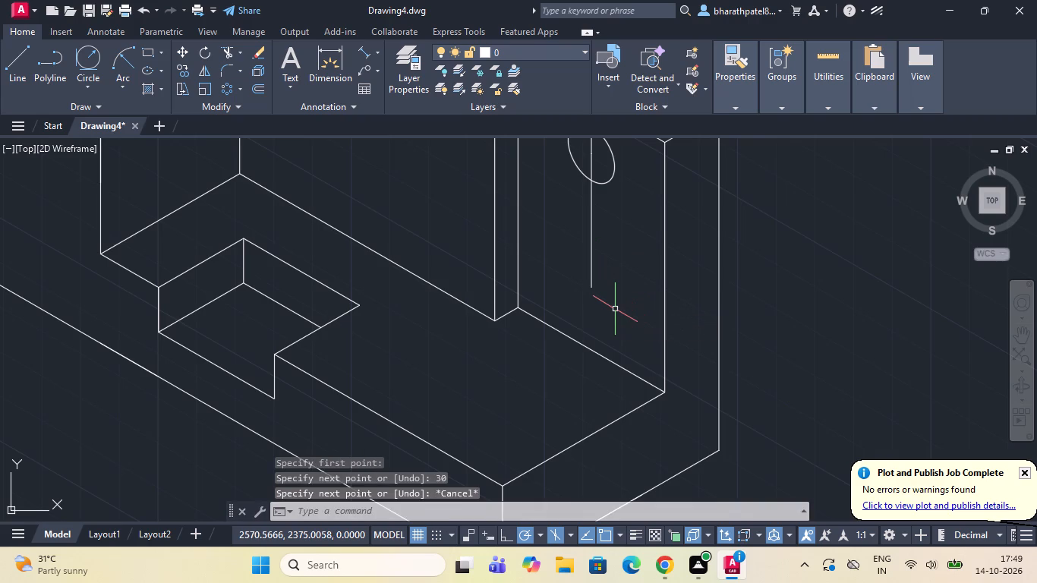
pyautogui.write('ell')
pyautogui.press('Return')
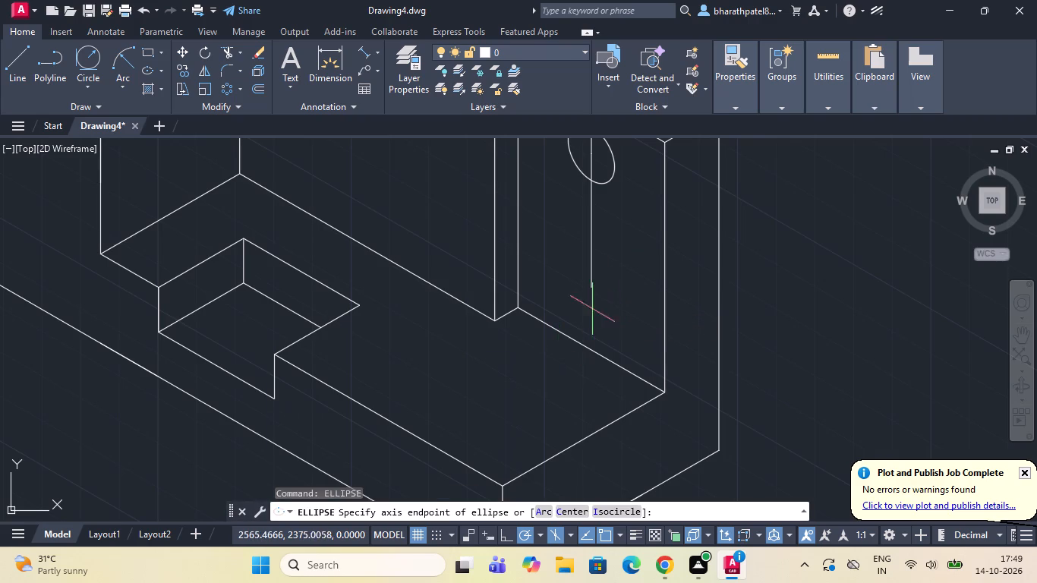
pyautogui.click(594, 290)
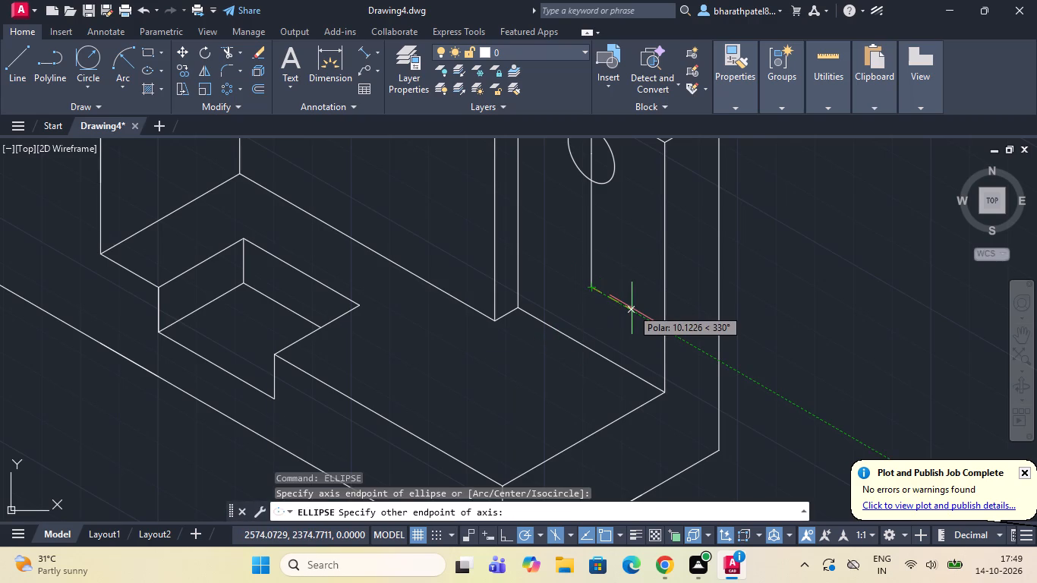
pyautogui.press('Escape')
# Copy the isocircle from its centre to the lower end of the 30-unit vertical line.
pyautogui.click(604, 181)
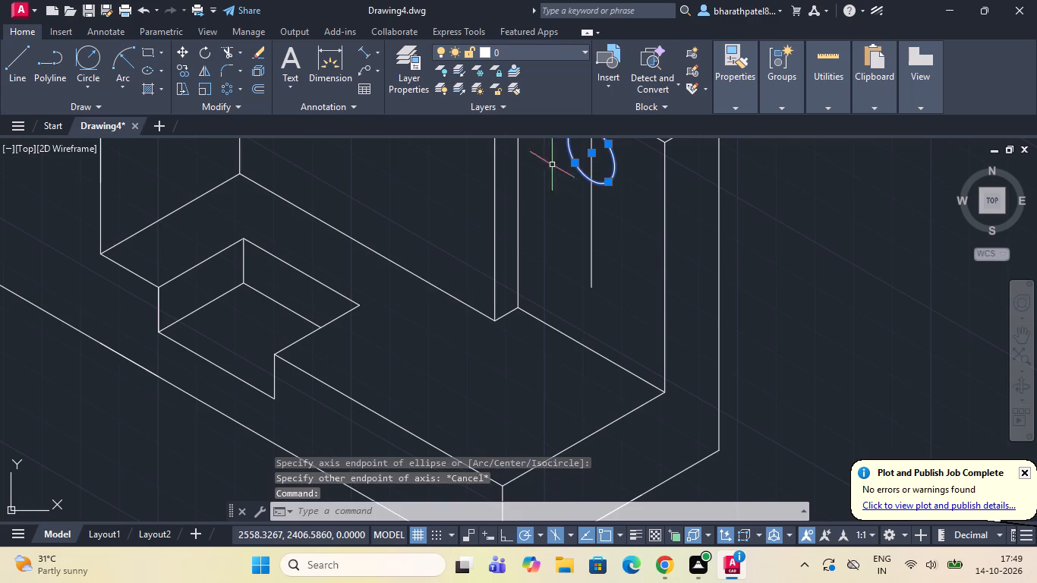
pyautogui.scroll(-2, 505, 230)
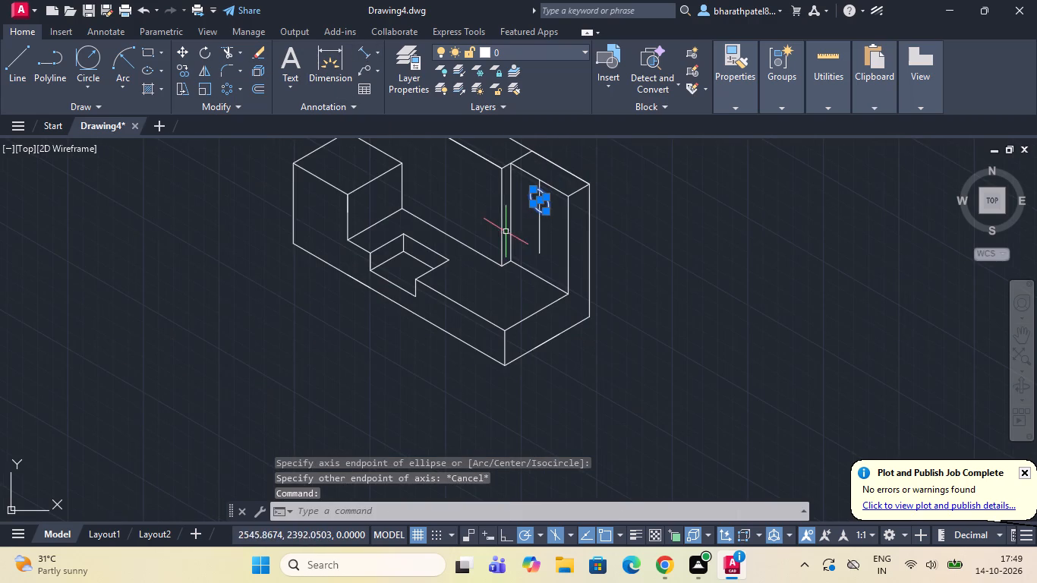
pyautogui.click(184, 70)
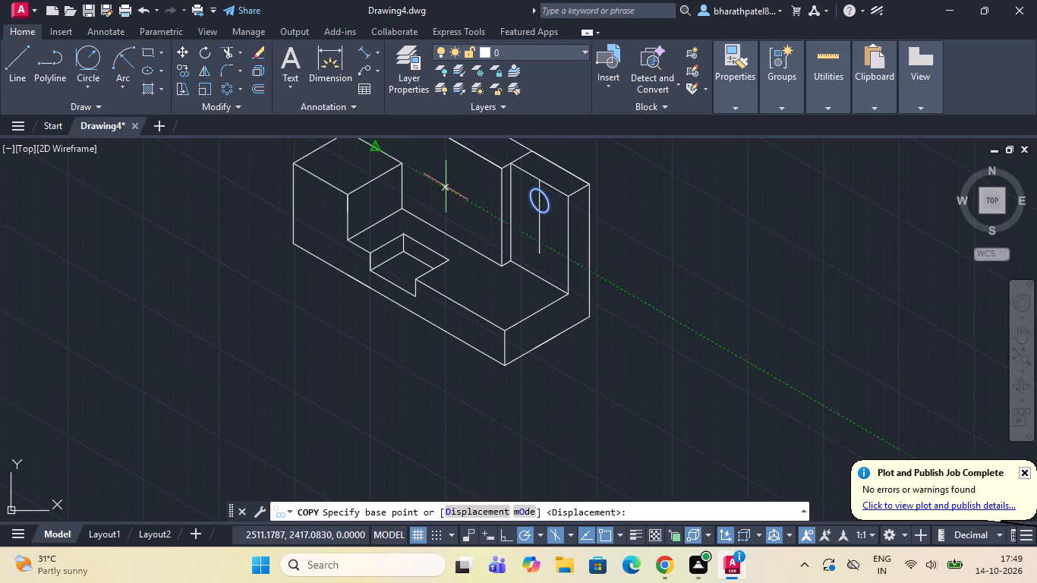
pyautogui.scroll(3, 527, 214)
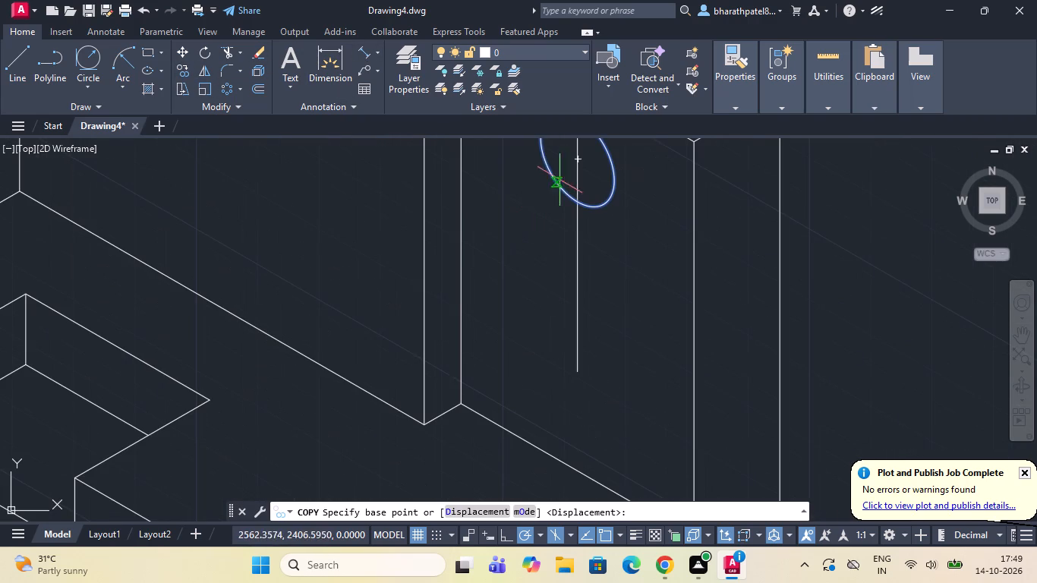
pyautogui.click(577, 162)
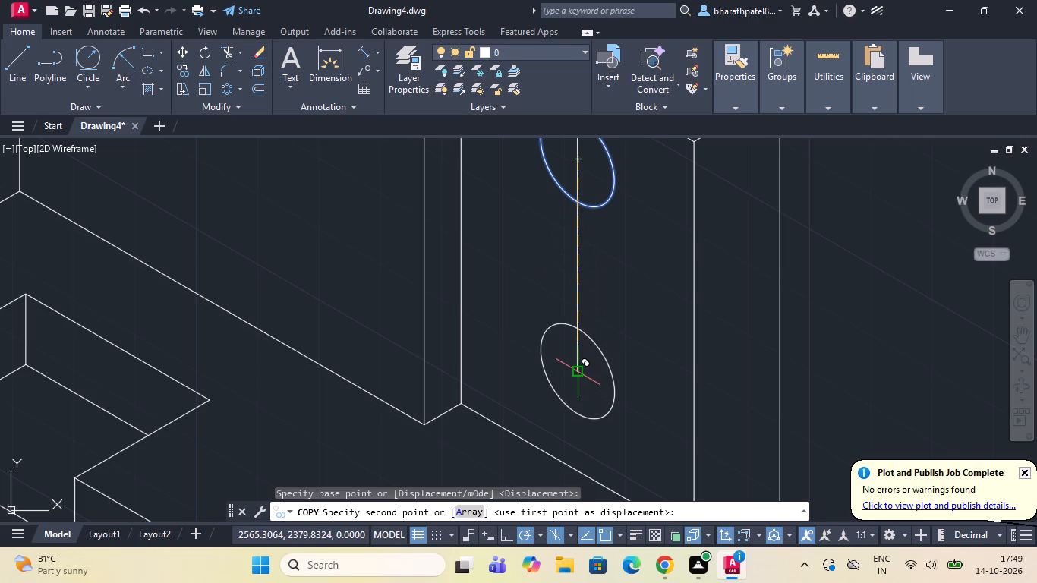
pyautogui.click(575, 373)
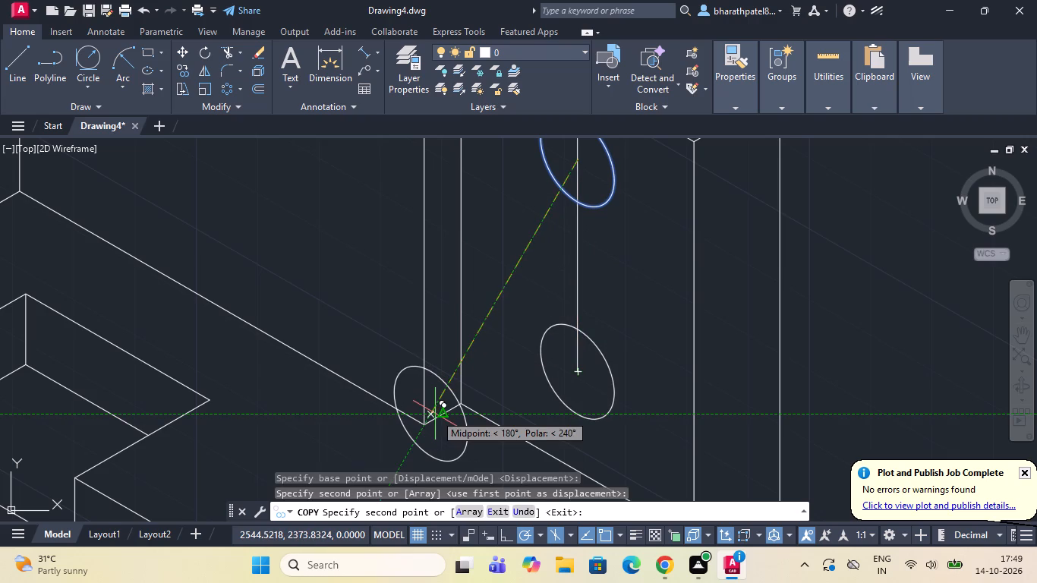
pyautogui.press('Escape')
# Draw a centre line through the upper isocircle along the 330°/150° direction, extending past the circle on both sides.
pyautogui.scroll(3, 622, 397)
pyautogui.scroll(-4, 622, 397)
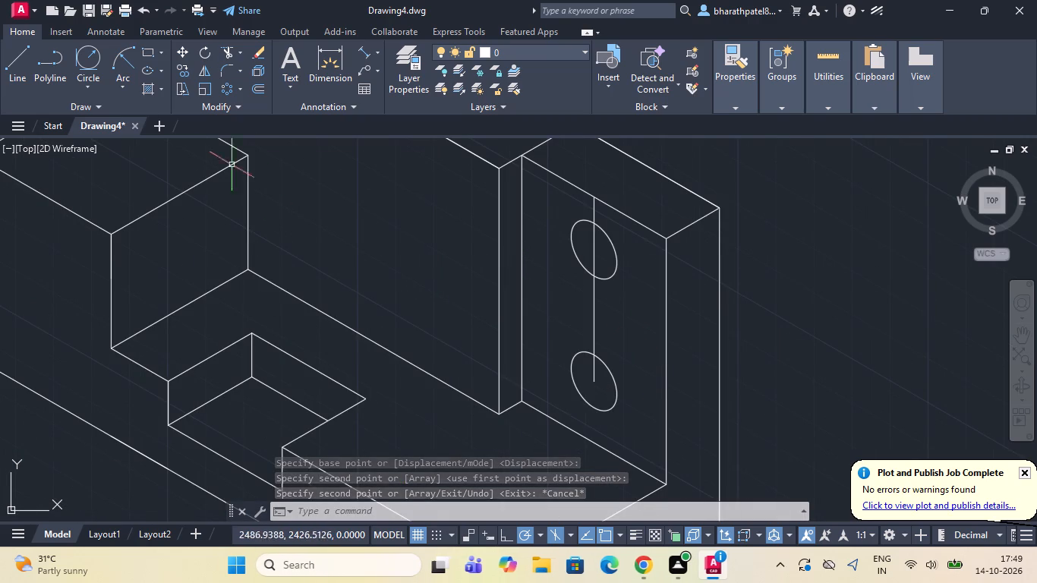
pyautogui.click(12, 65)
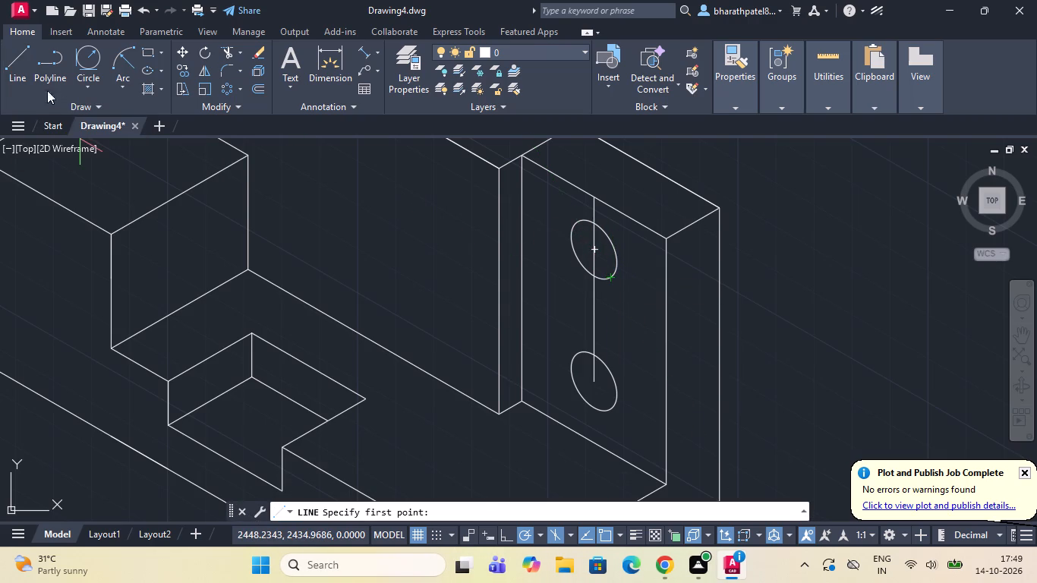
pyautogui.click(2, 68)
pyautogui.click(15, 59)
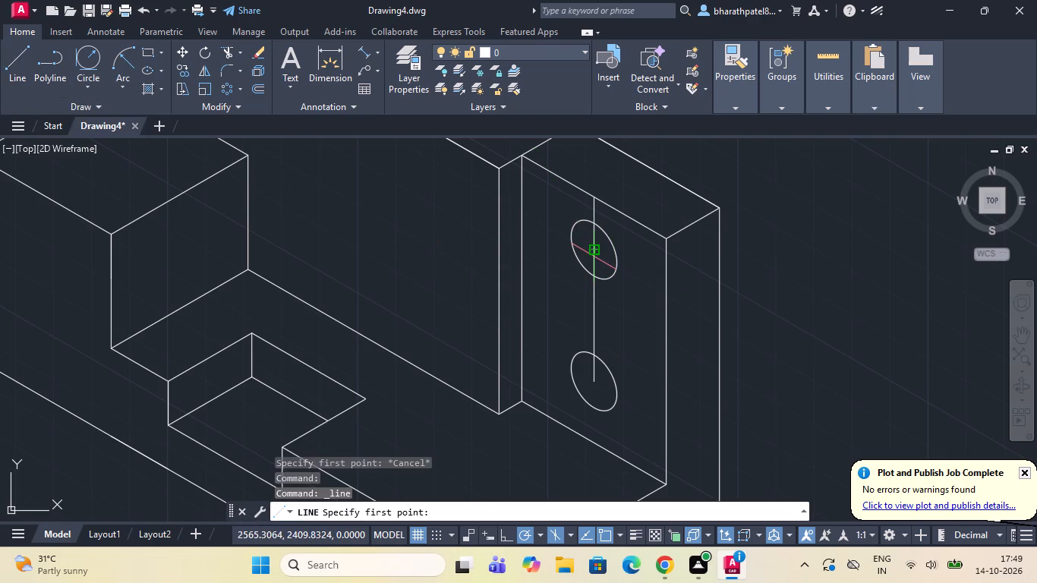
pyautogui.click(591, 251)
pyautogui.click(635, 273)
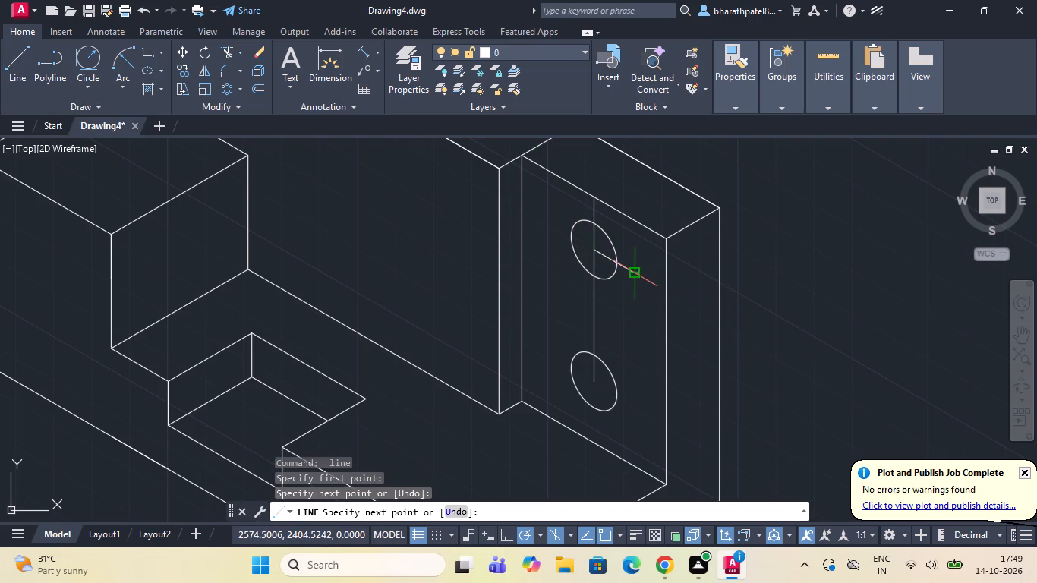
pyautogui.click(556, 235)
pyautogui.press('Escape')
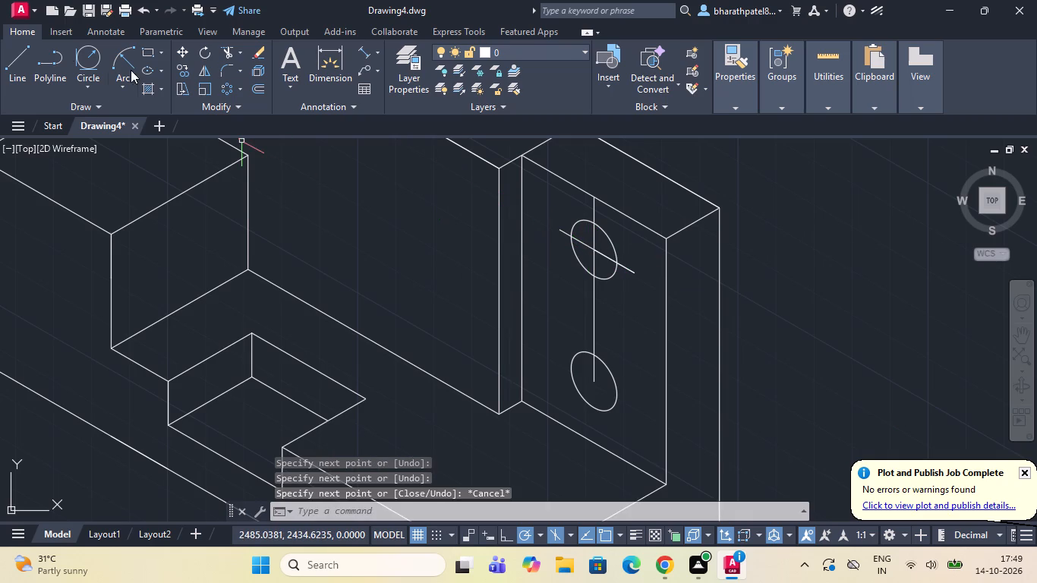
# Draw a centre line through the lower isocircle, about 9 units along 330° from its centre and back along 150° past the opposite side.
pyautogui.click(17, 62)
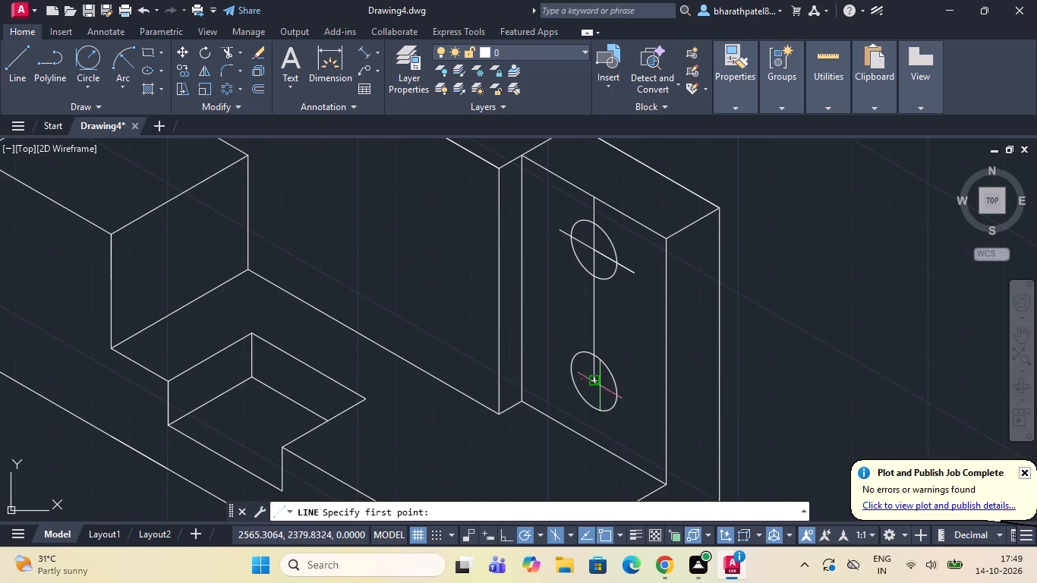
pyautogui.scroll(3, 623, 414)
pyautogui.scroll(-4, 610, 411)
pyautogui.scroll(3, 624, 418)
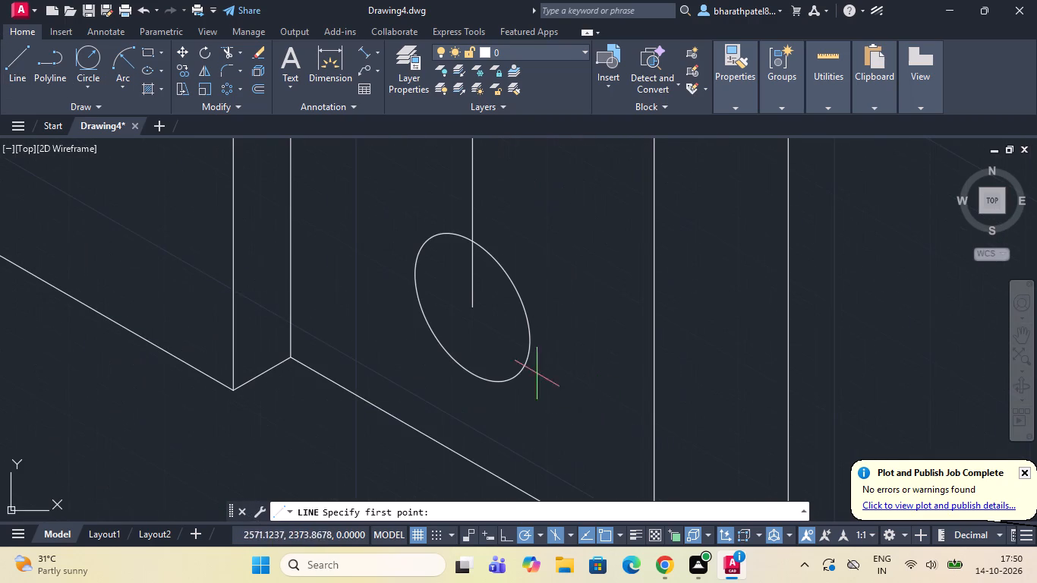
pyautogui.click(475, 310)
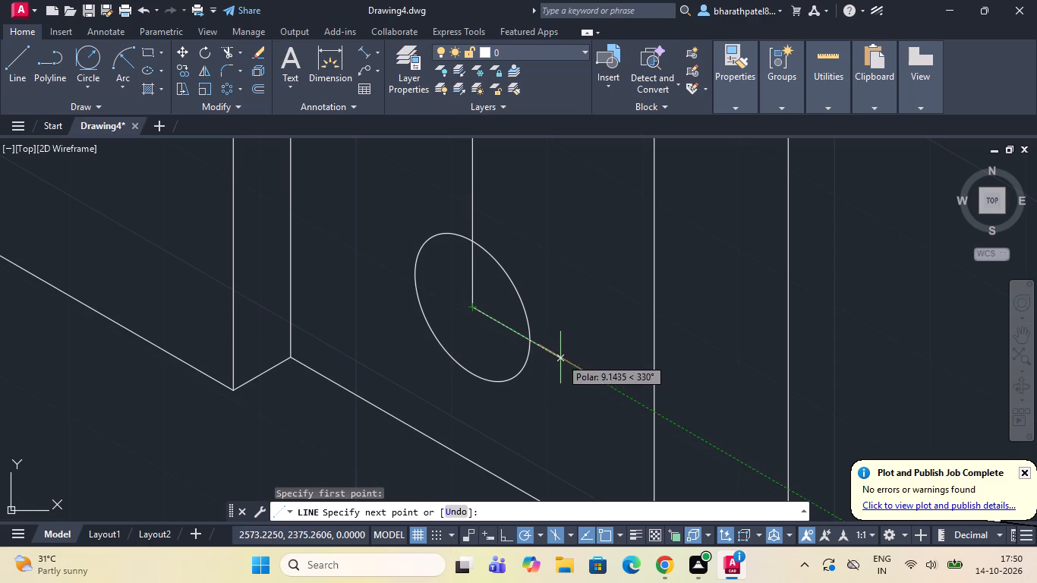
pyautogui.click(560, 358)
pyautogui.click(356, 244)
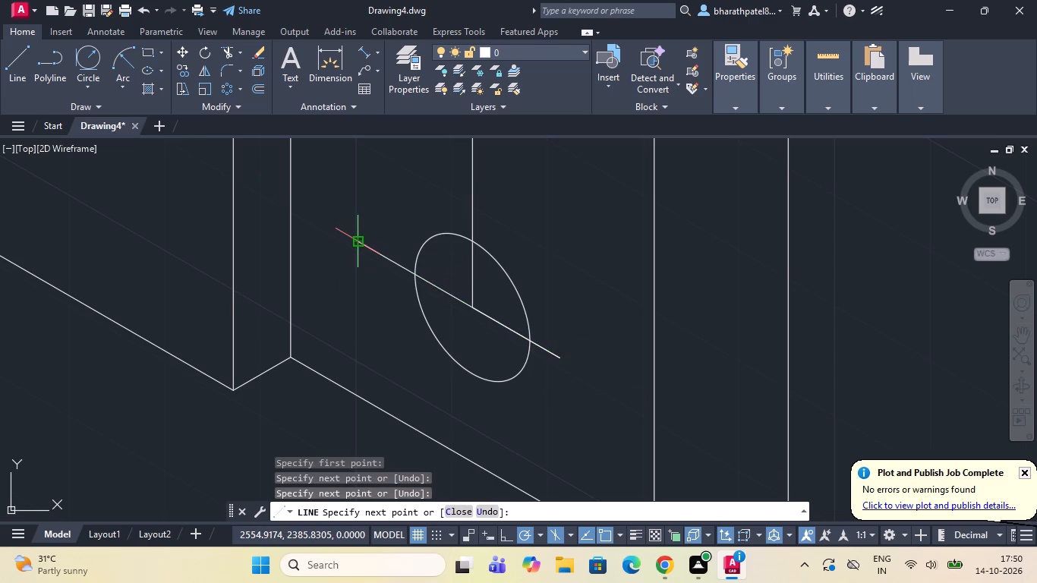
pyautogui.press('Escape')
# Draw a vertical line joining the 330° side intersections of the upper and lower isocircles with their centre lines.
pyautogui.scroll(-2, 391, 325)
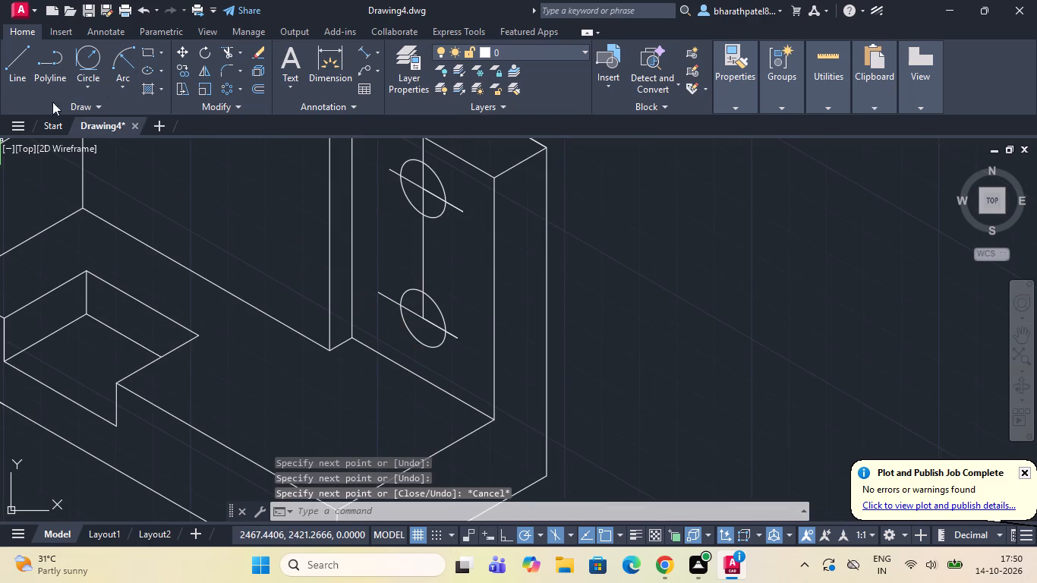
pyautogui.click(19, 69)
pyautogui.click(449, 200)
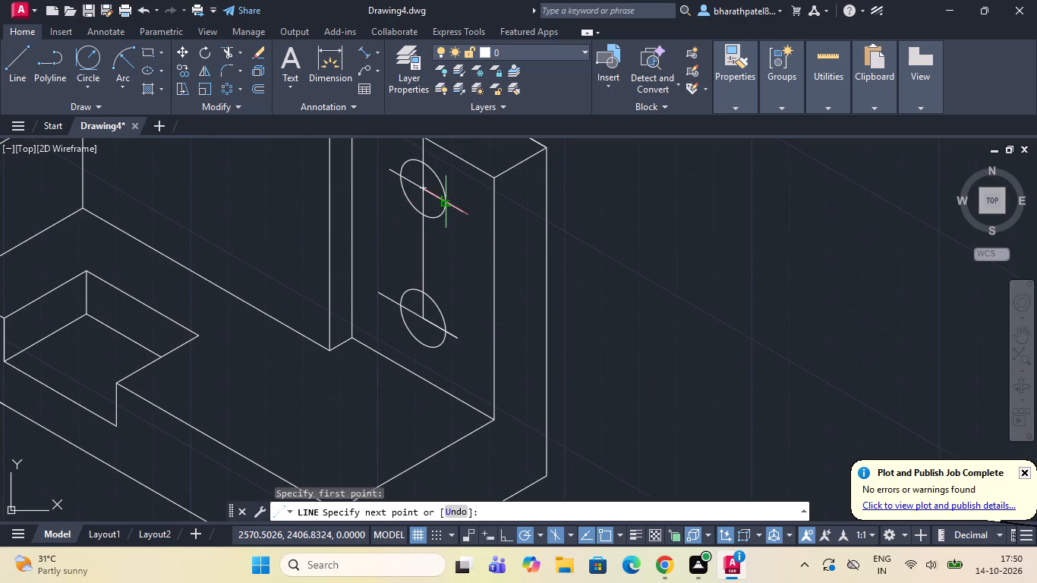
pyautogui.scroll(3, 445, 335)
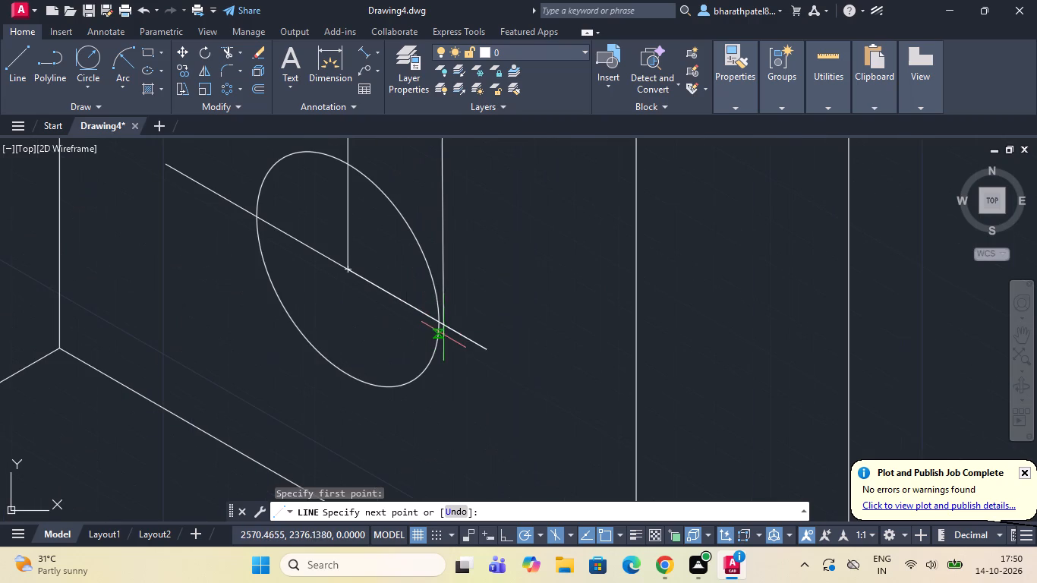
pyautogui.click(443, 322)
pyautogui.scroll(-4, 443, 322)
pyautogui.press('Escape')
pyautogui.scroll(-2, 443, 322)
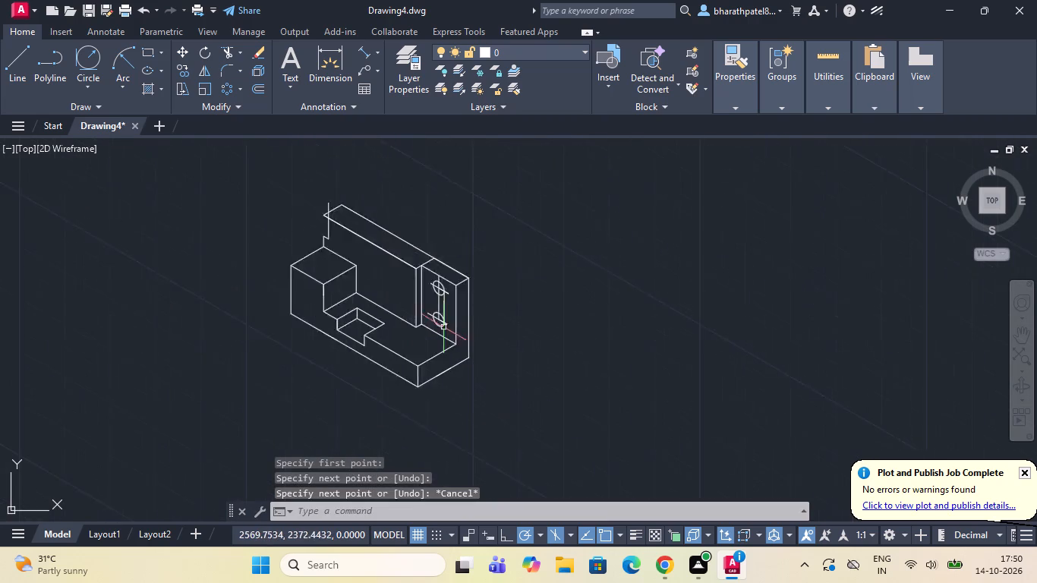
# Draw a vertical line joining the 150° side intersections of the upper and lower isocircles with their centre lines.
pyautogui.scroll(-1, 443, 328)
pyautogui.click(18, 81)
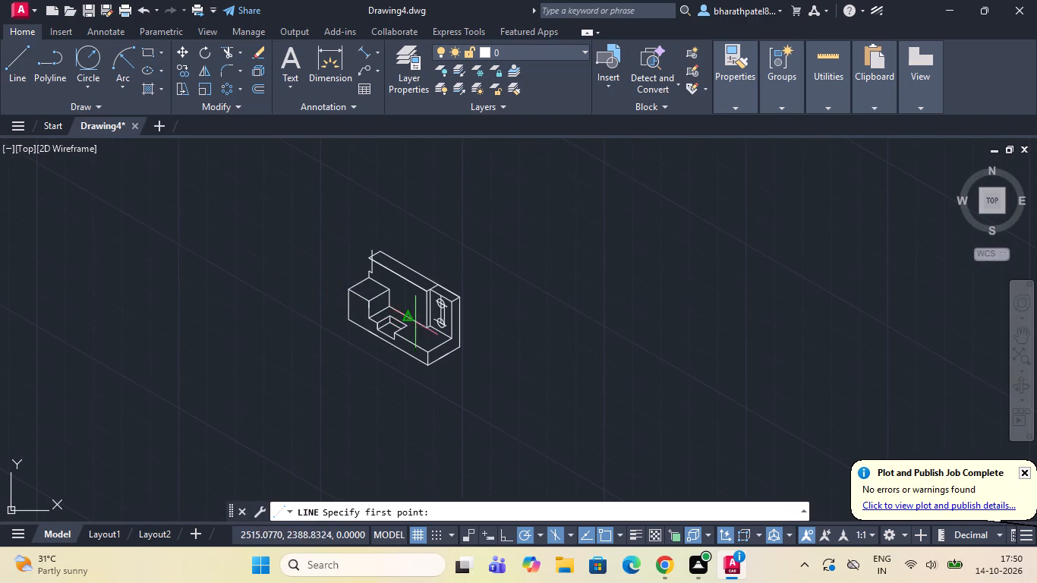
pyautogui.scroll(4, 415, 322)
pyautogui.moveTo(549, 184); pyautogui.dragTo(549, 192)
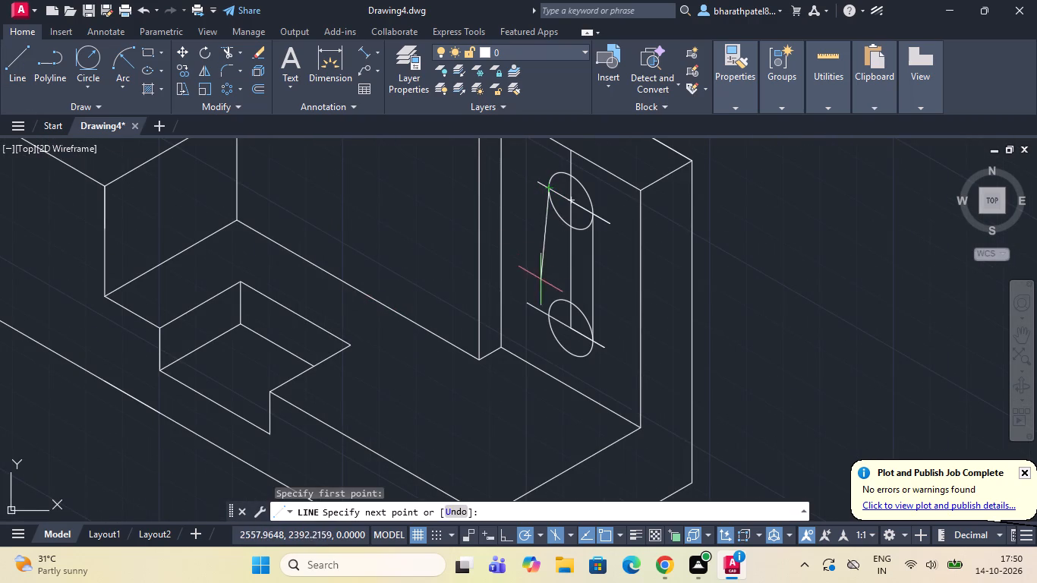
pyautogui.scroll(4, 547, 319)
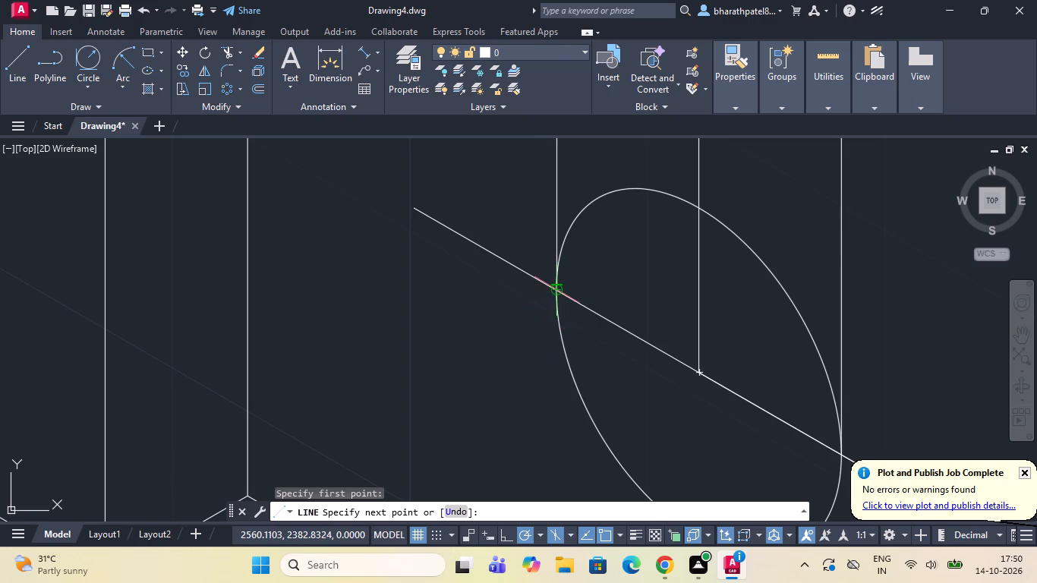
pyautogui.click(557, 292)
pyautogui.scroll(-3, 557, 292)
pyautogui.scroll(4, 557, 292)
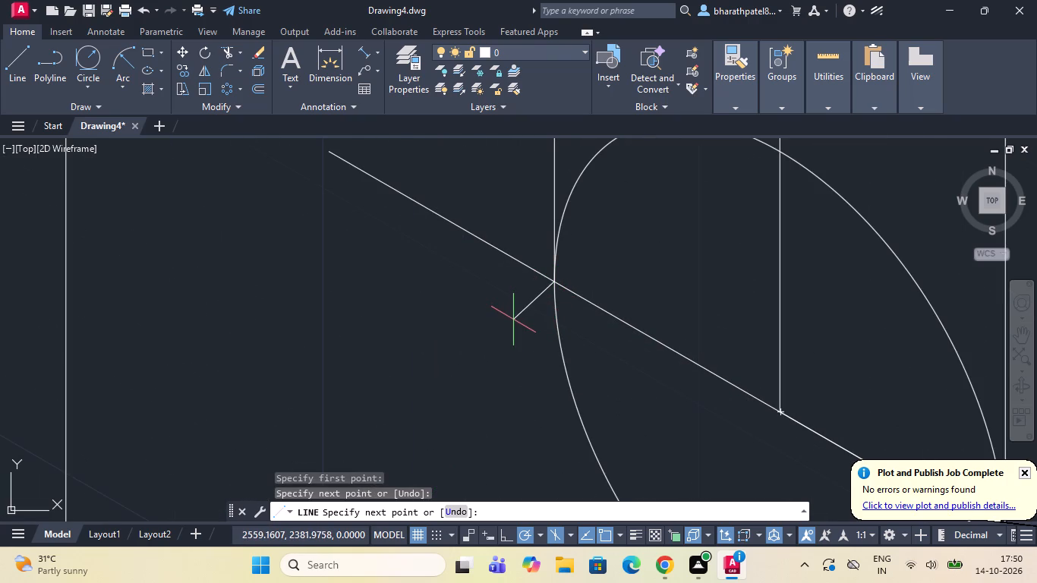
pyautogui.press('Escape')
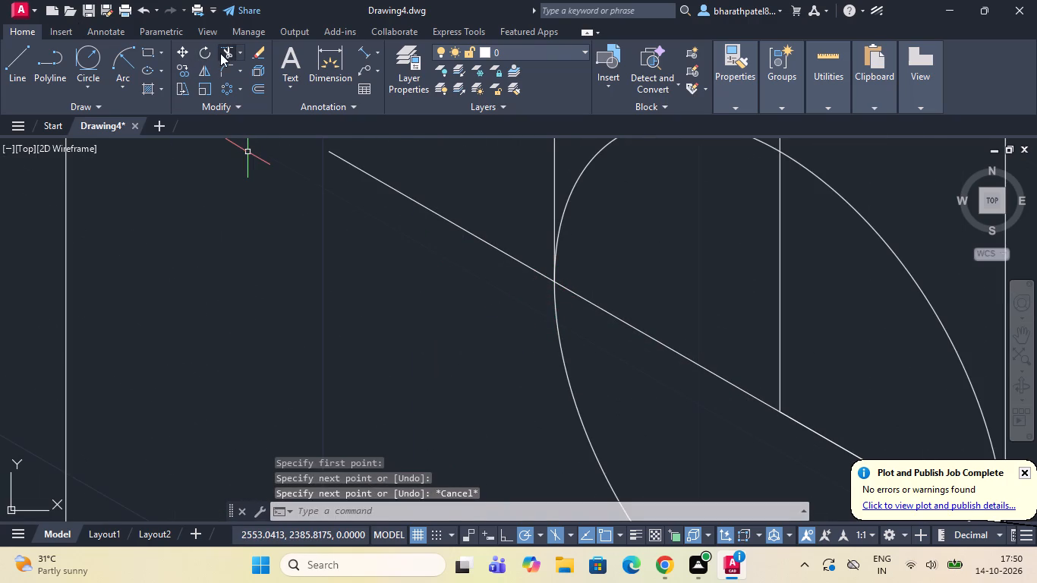
# Trim both ends of the lower centre line that extend beyond the lower isocircle.
pyautogui.click(220, 53)
pyautogui.moveTo(428, 238); pyautogui.dragTo(433, 223)
pyautogui.moveTo(433, 218); pyautogui.dragTo(436, 210)
pyautogui.scroll(-1, 436, 210)
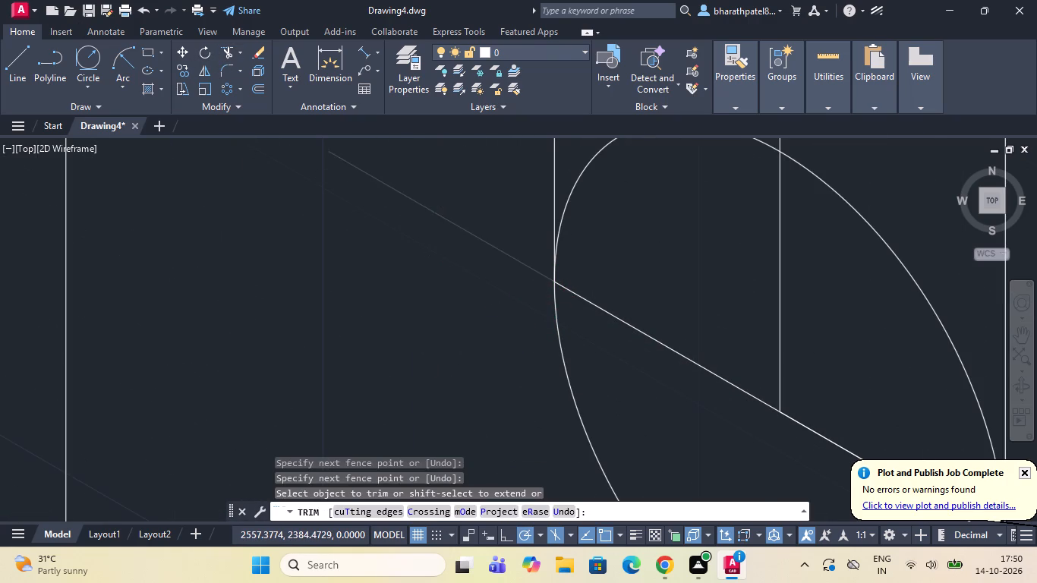
pyautogui.scroll(-4, 436, 210)
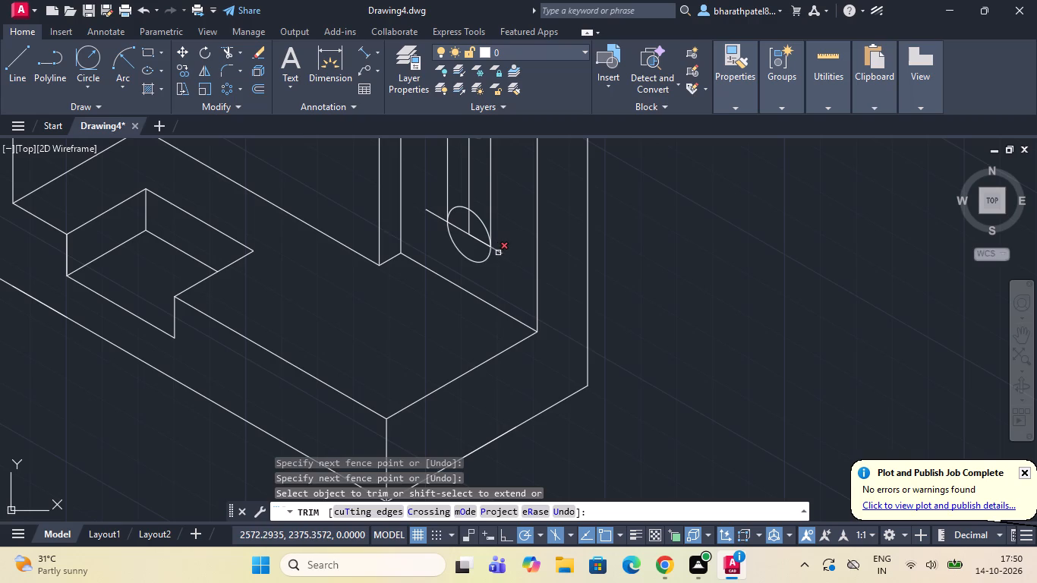
pyautogui.click(498, 253)
pyautogui.click(498, 251)
pyautogui.click(439, 206)
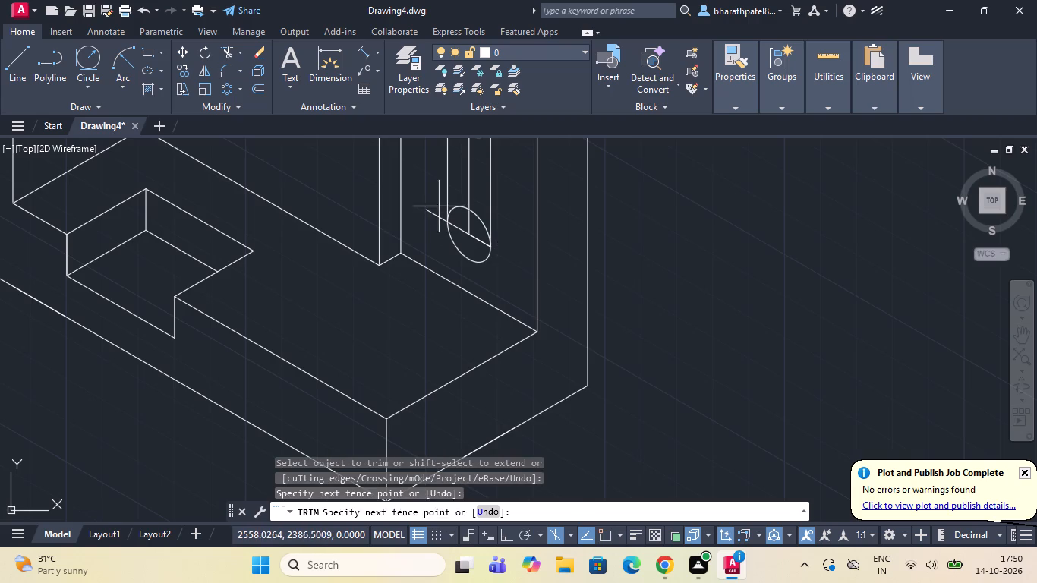
pyautogui.click(437, 229)
# Trim the vertical line above the upper isocircle and both ends of its slanted centre line outside the circle.
pyautogui.scroll(-3, 437, 245)
pyautogui.scroll(4, 433, 207)
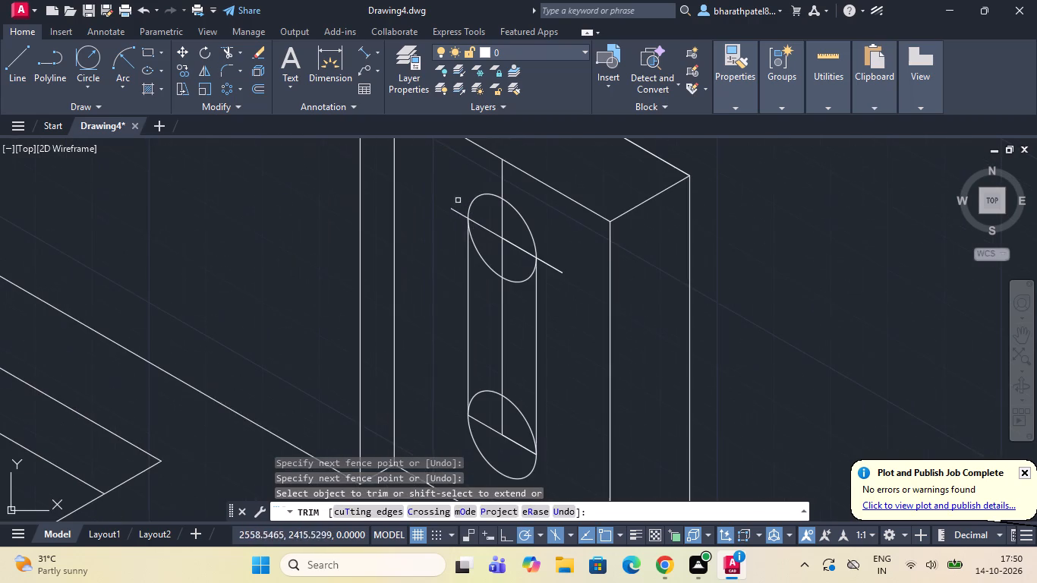
pyautogui.moveTo(484, 184); pyautogui.dragTo(515, 194)
pyautogui.moveTo(548, 236); pyautogui.dragTo(553, 268)
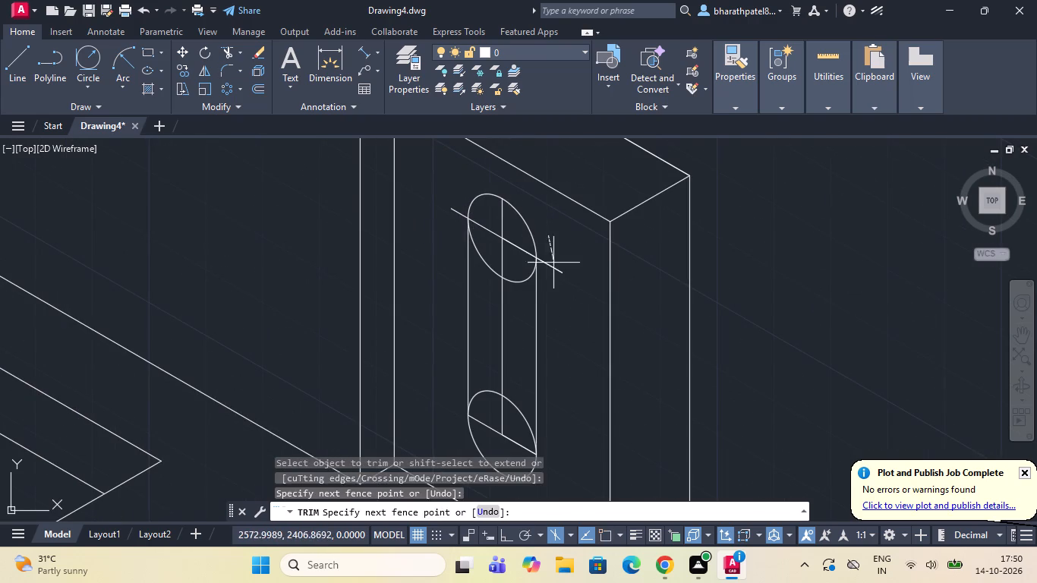
pyautogui.moveTo(553, 268); pyautogui.dragTo(553, 280)
pyautogui.moveTo(459, 200); pyautogui.dragTo(452, 235)
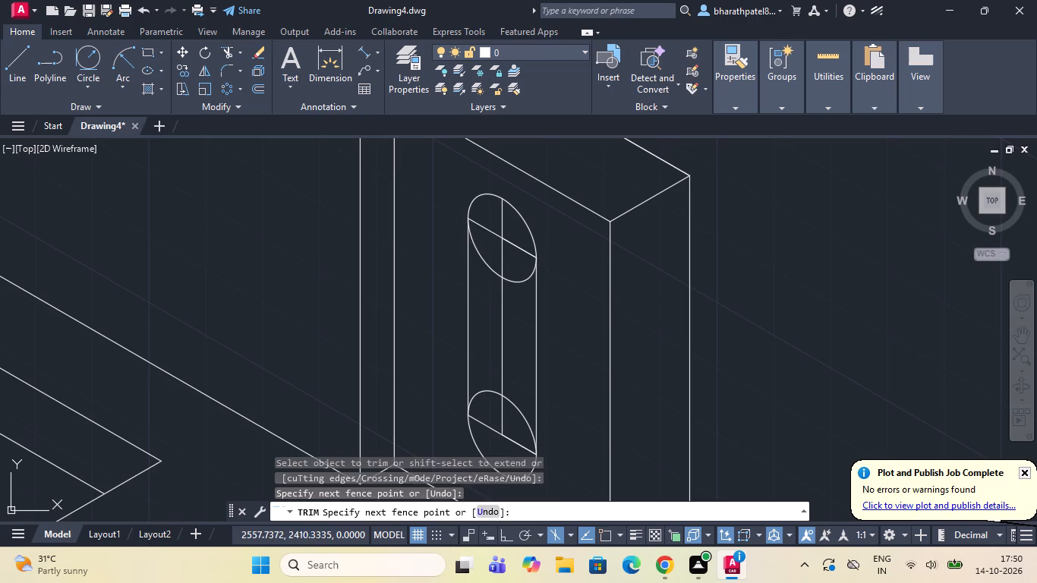
# Trim away the inner arcs and remaining centre lines between the two isocircles, leaving only the slot outline.
pyautogui.moveTo(485, 221); pyautogui.dragTo(496, 293)
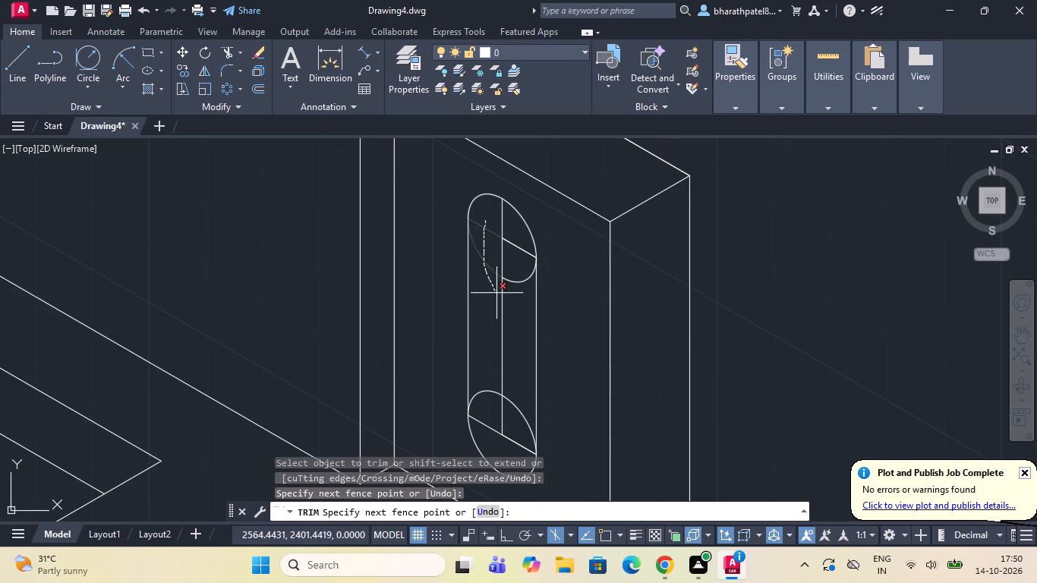
pyautogui.moveTo(496, 293); pyautogui.dragTo(514, 304)
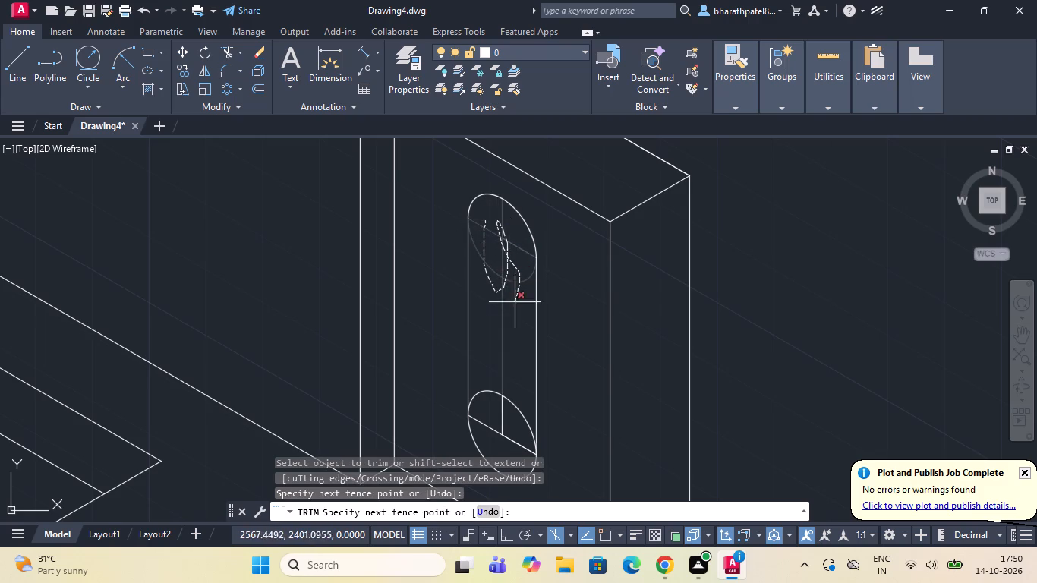
pyautogui.moveTo(514, 304); pyautogui.dragTo(500, 395)
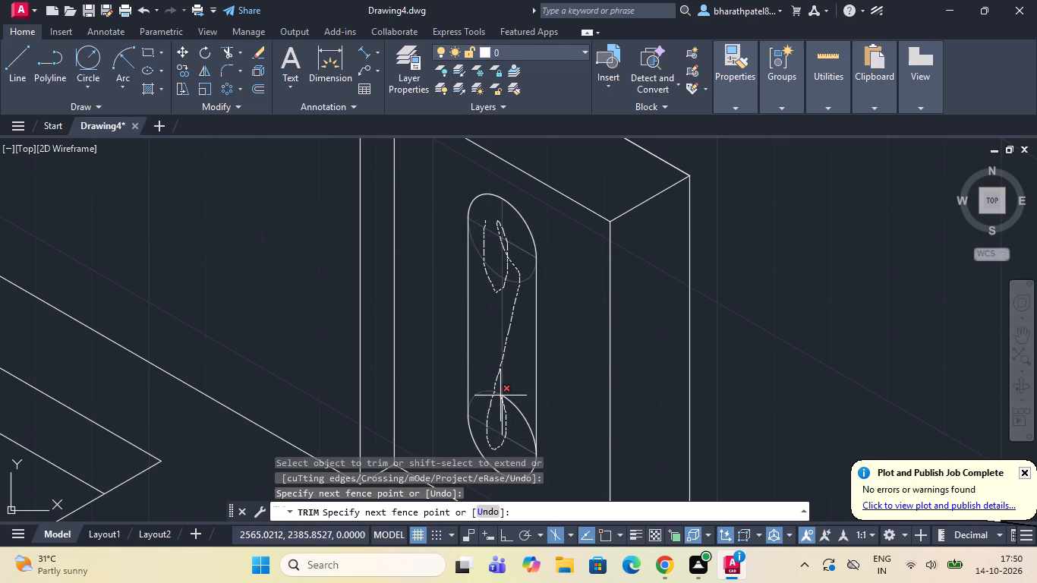
pyautogui.moveTo(500, 395); pyautogui.dragTo(497, 431)
pyautogui.scroll(-3, 488, 399)
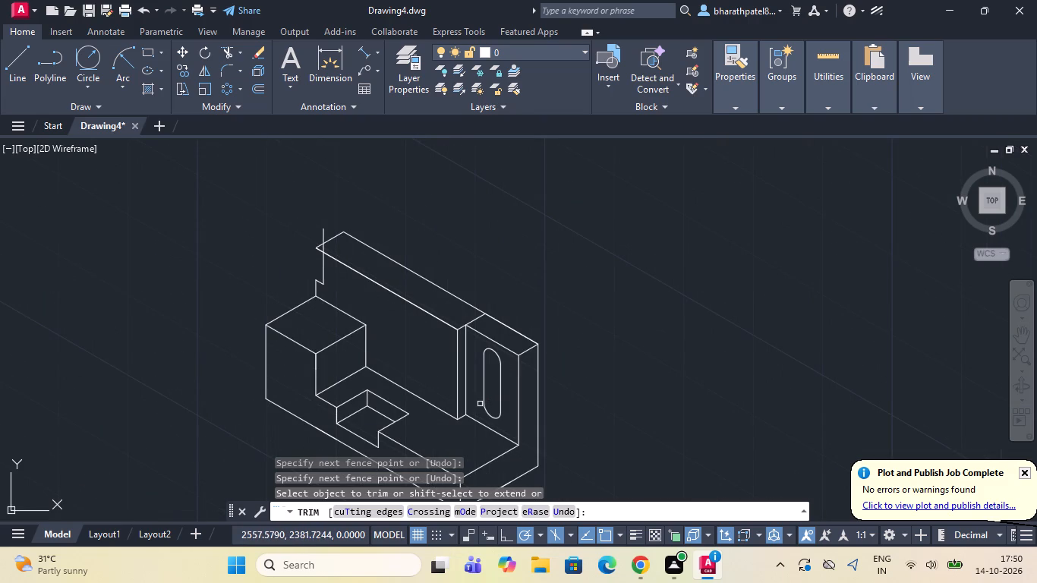
pyautogui.scroll(-1, 452, 400)
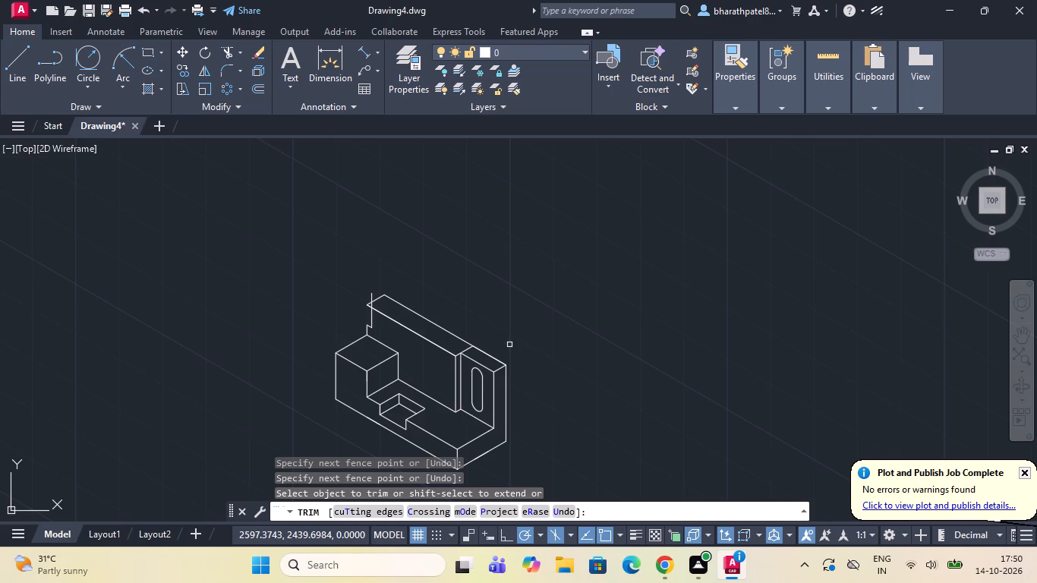
pyautogui.press('Escape')
# Draw a 14-unit line from the centre of the slot's lower arc along the 30° direction.
pyautogui.scroll(-1, 518, 349)
pyautogui.scroll(3, 503, 417)
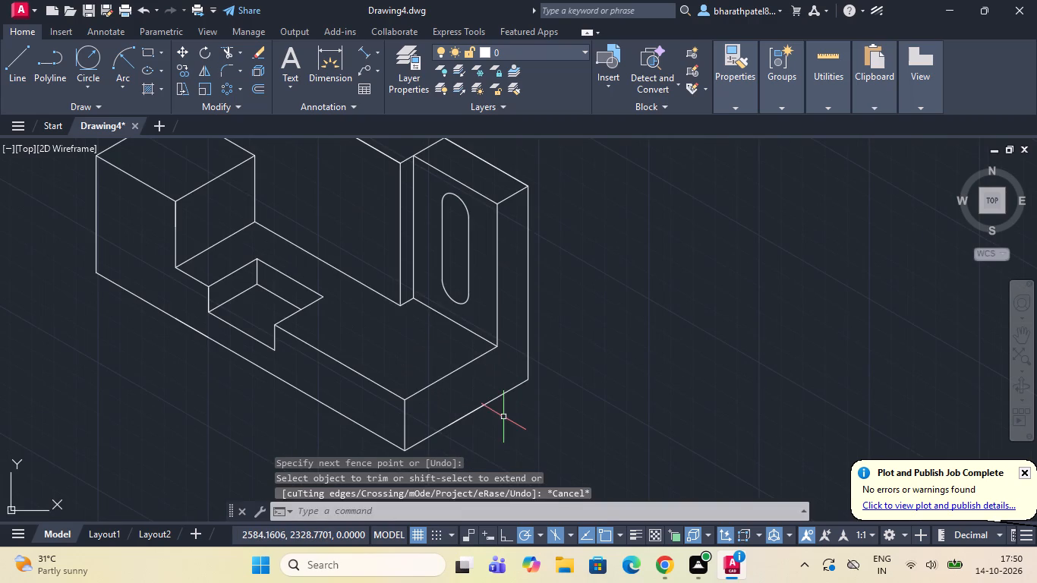
pyautogui.click(20, 63)
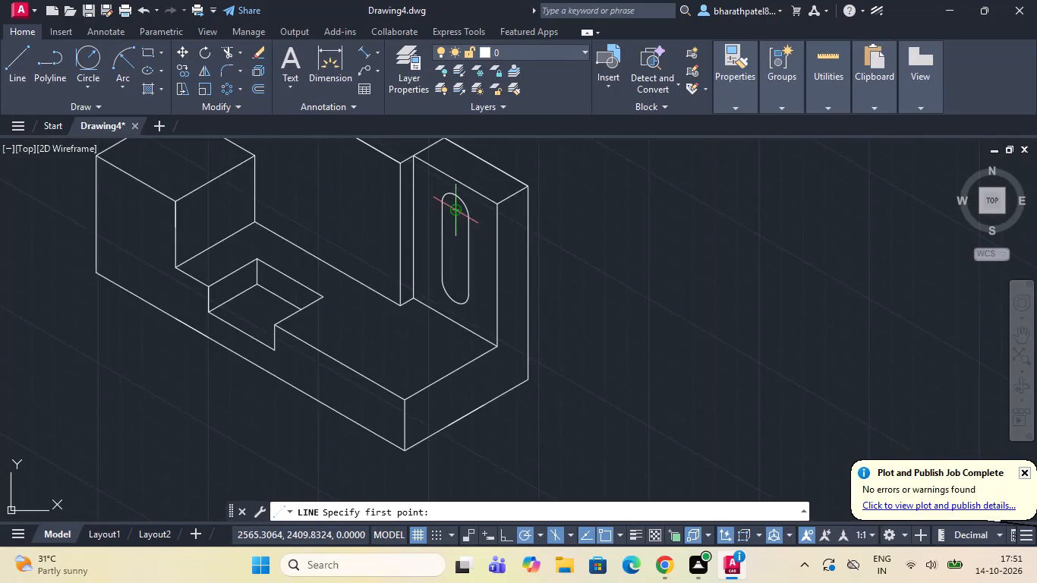
pyautogui.scroll(3, 456, 211)
pyautogui.scroll(-3, 449, 236)
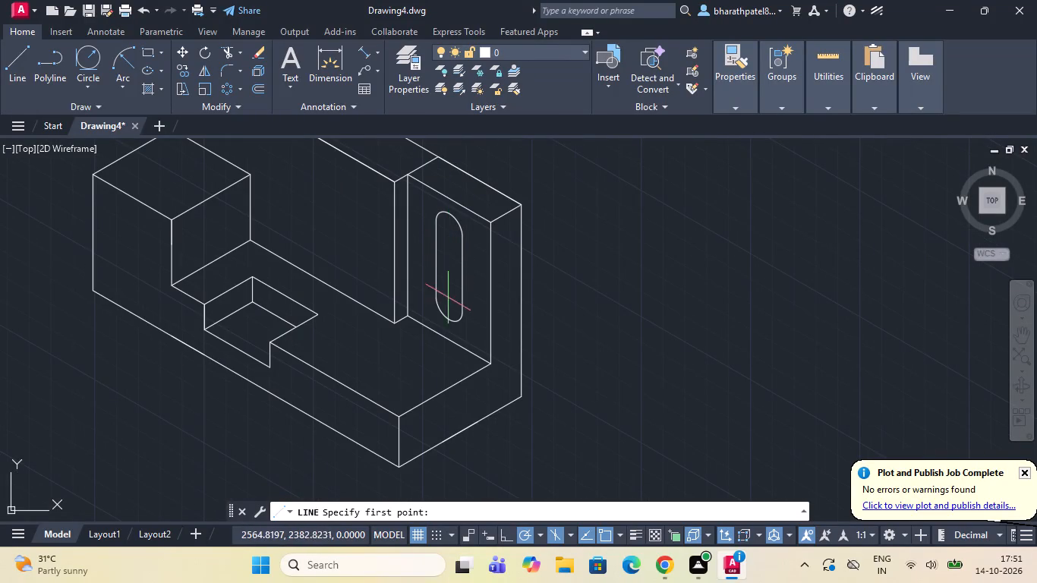
pyautogui.click(452, 308)
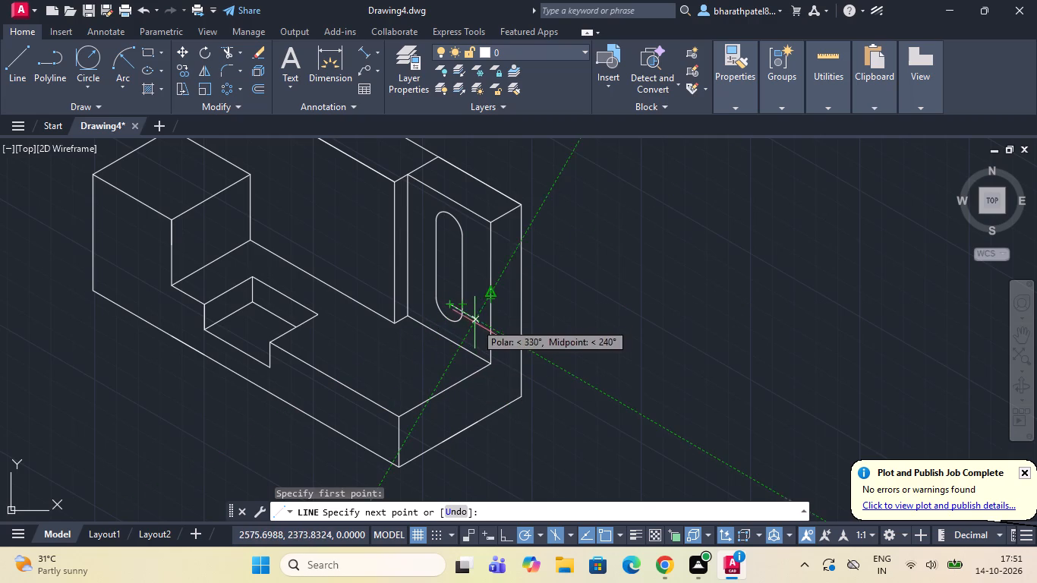
pyautogui.scroll(4, 470, 304)
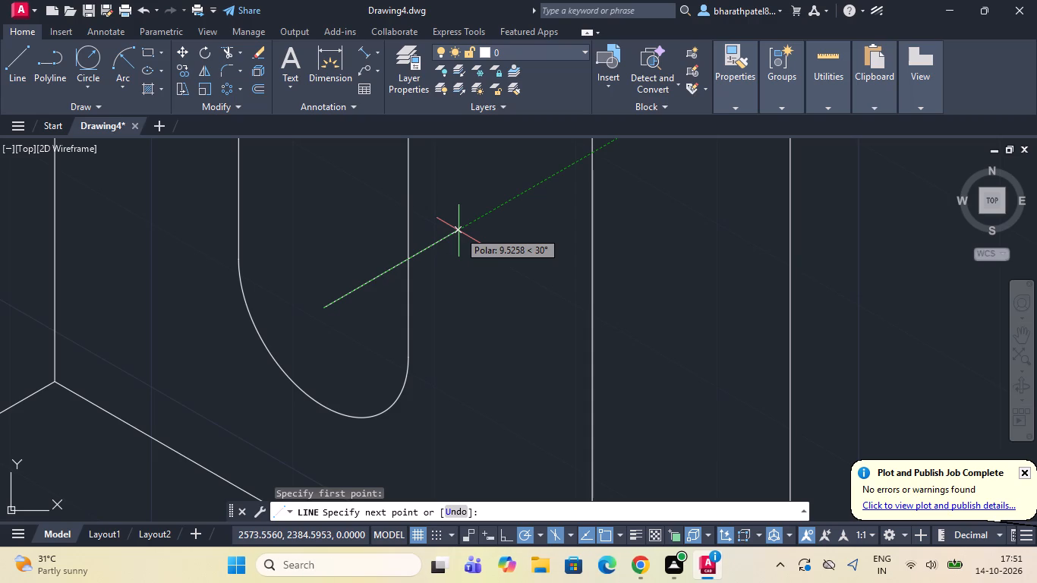
pyautogui.write('14')
pyautogui.press('Return')
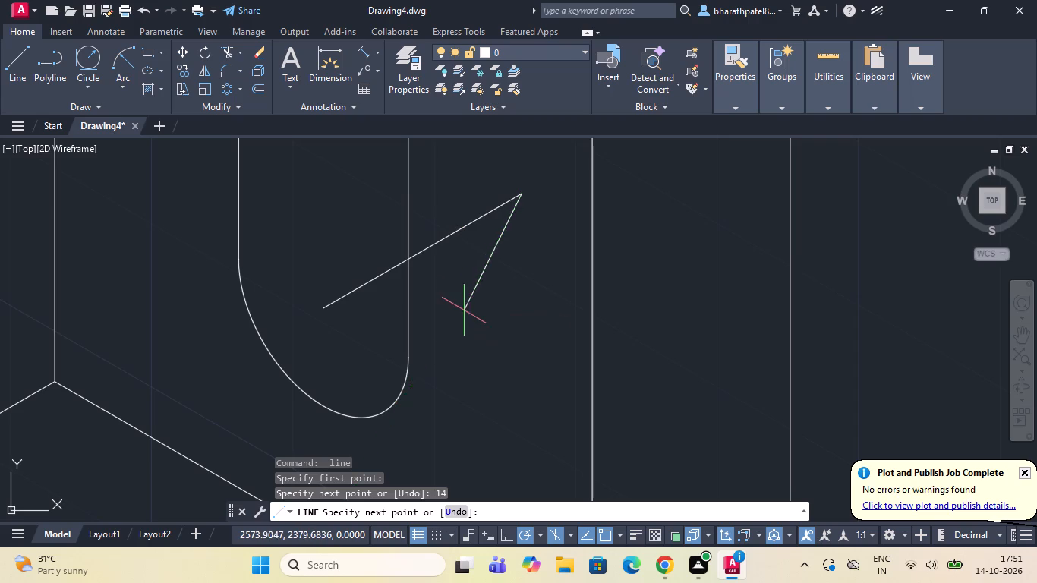
pyautogui.scroll(-3, 464, 310)
pyautogui.press('Escape')
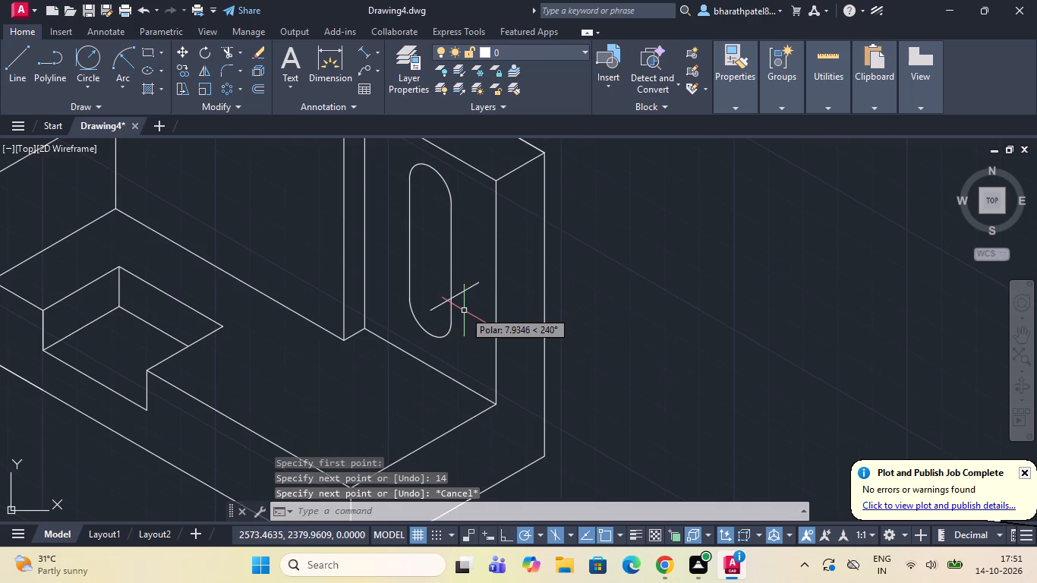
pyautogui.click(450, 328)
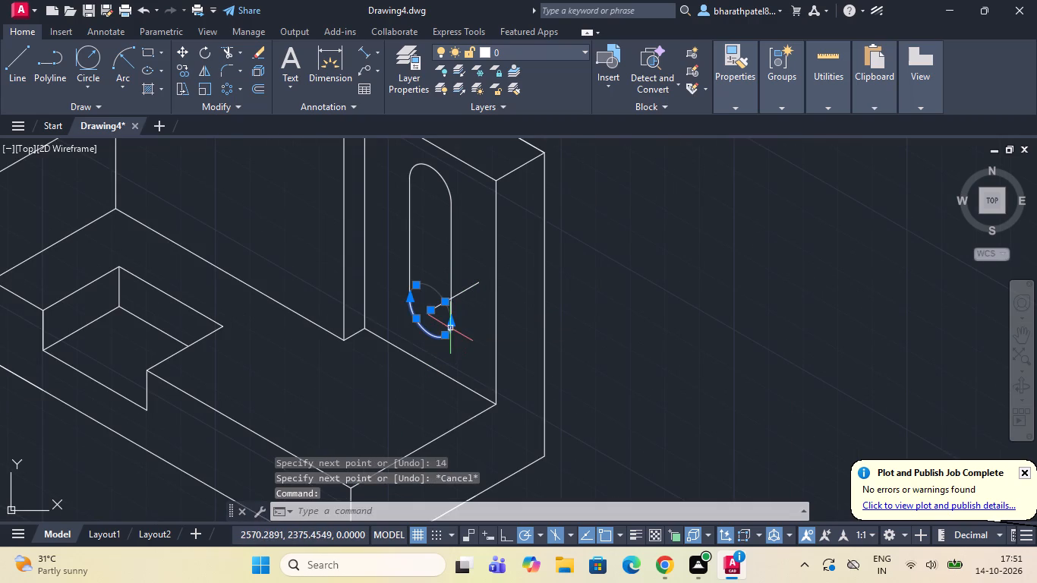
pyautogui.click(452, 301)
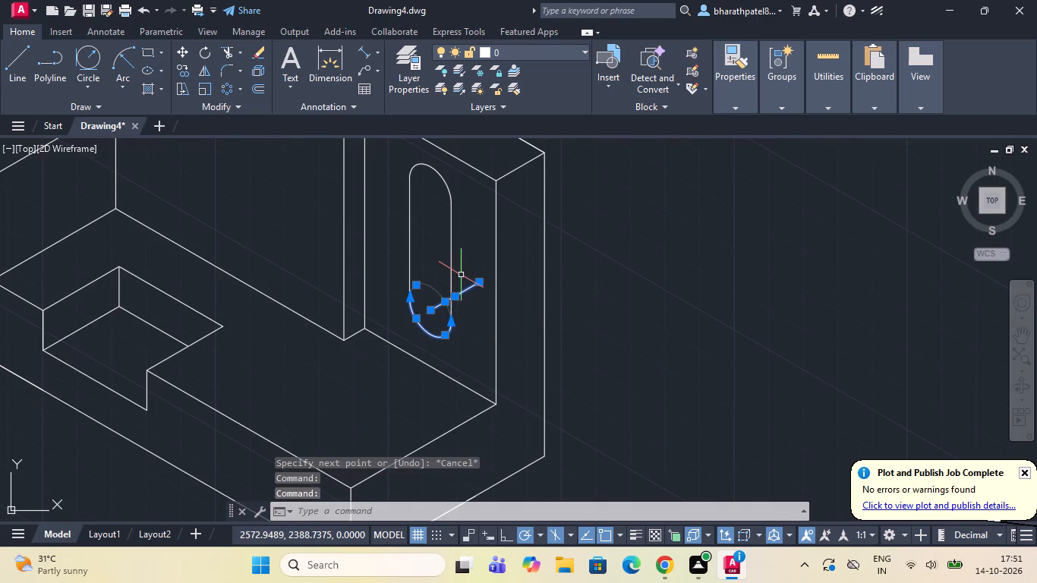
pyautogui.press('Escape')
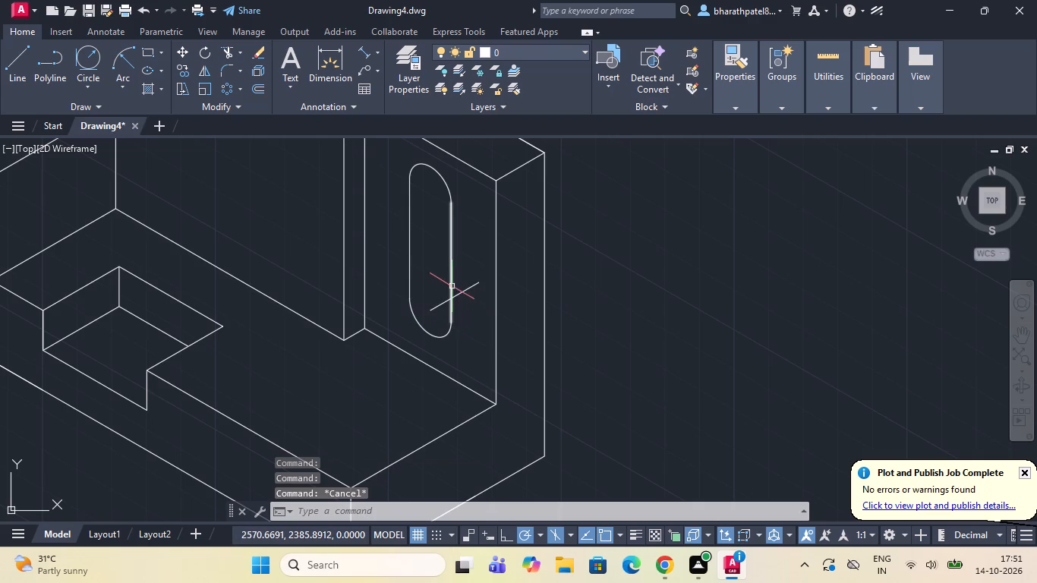
# Copy the four-piece slot outline from the start of the 14-unit guide line to its far end.
pyautogui.click(452, 286)
pyautogui.click(409, 266)
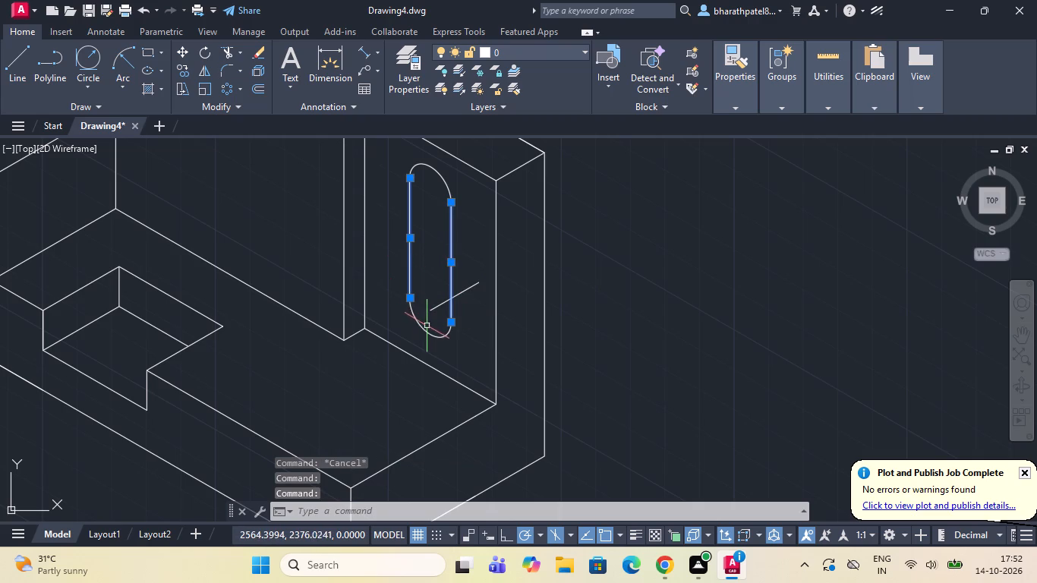
pyautogui.click(426, 332)
pyautogui.click(427, 165)
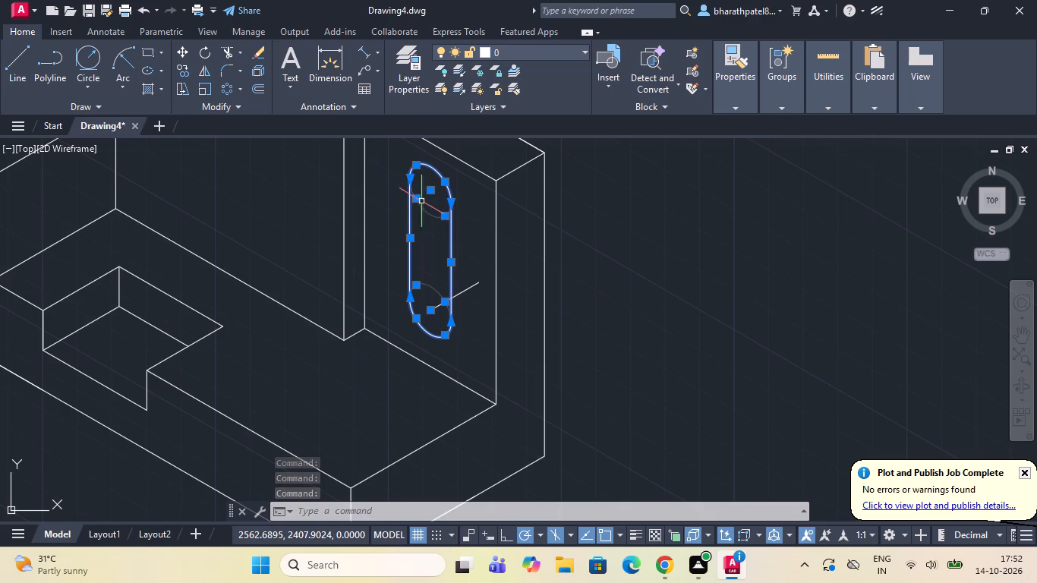
pyautogui.click(184, 72)
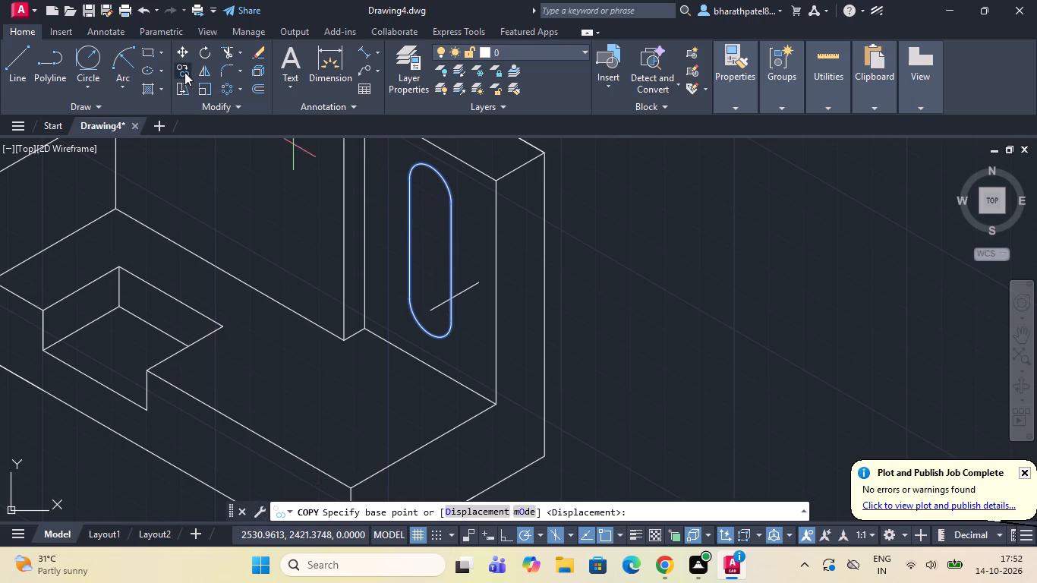
pyautogui.scroll(2, 434, 312)
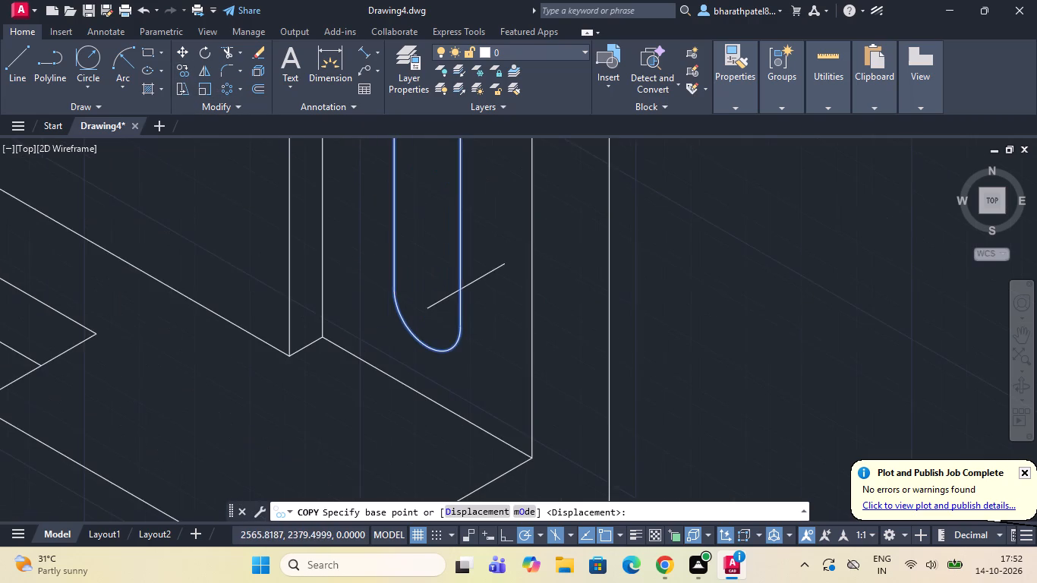
pyautogui.scroll(4, 420, 304)
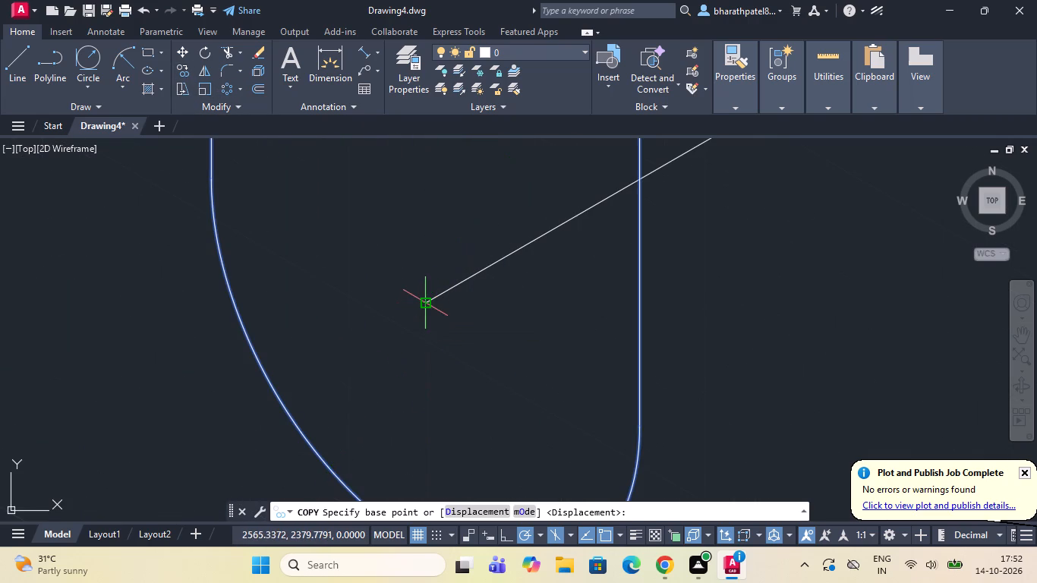
pyautogui.click(430, 303)
pyautogui.scroll(-5, 430, 302)
pyautogui.scroll(5, 472, 272)
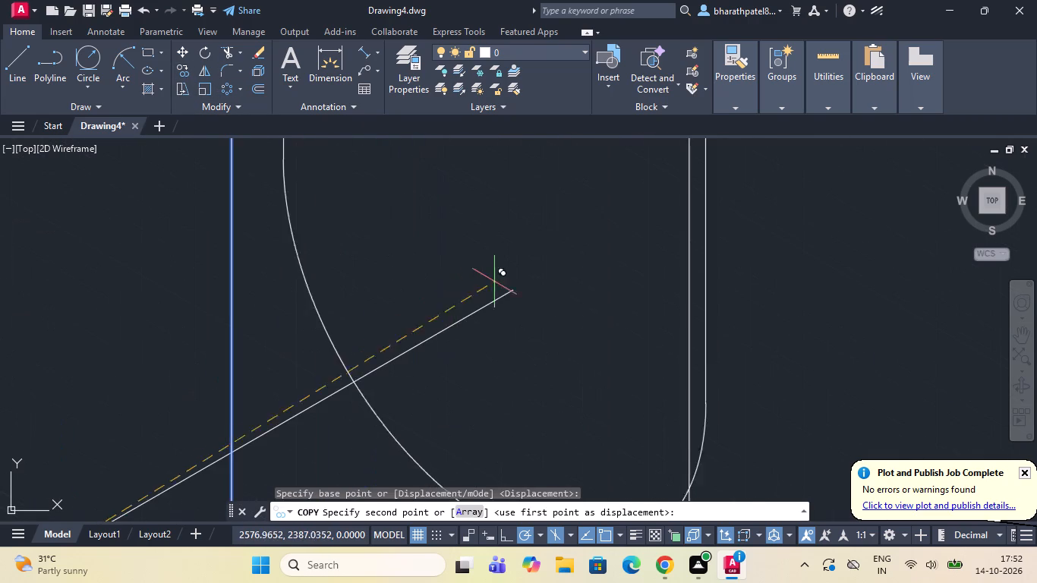
pyautogui.scroll(5, 515, 289)
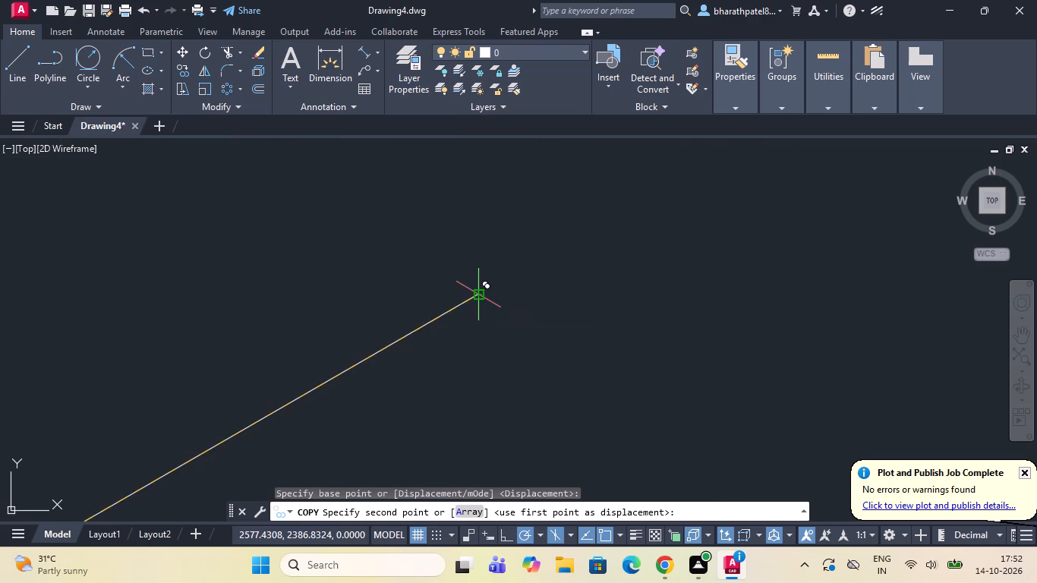
pyautogui.click(476, 294)
pyautogui.scroll(-12, 476, 294)
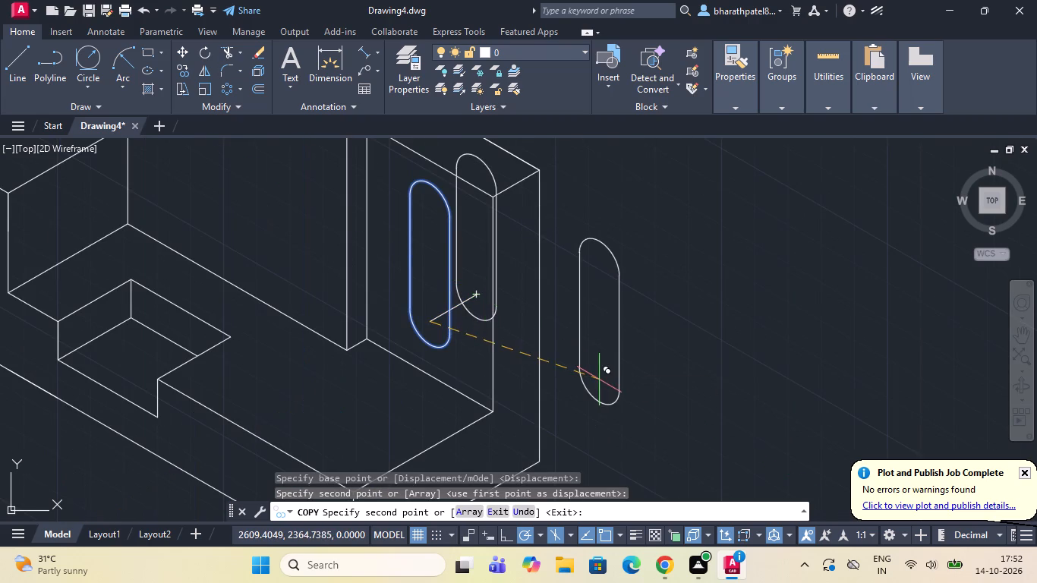
pyautogui.press('Escape')
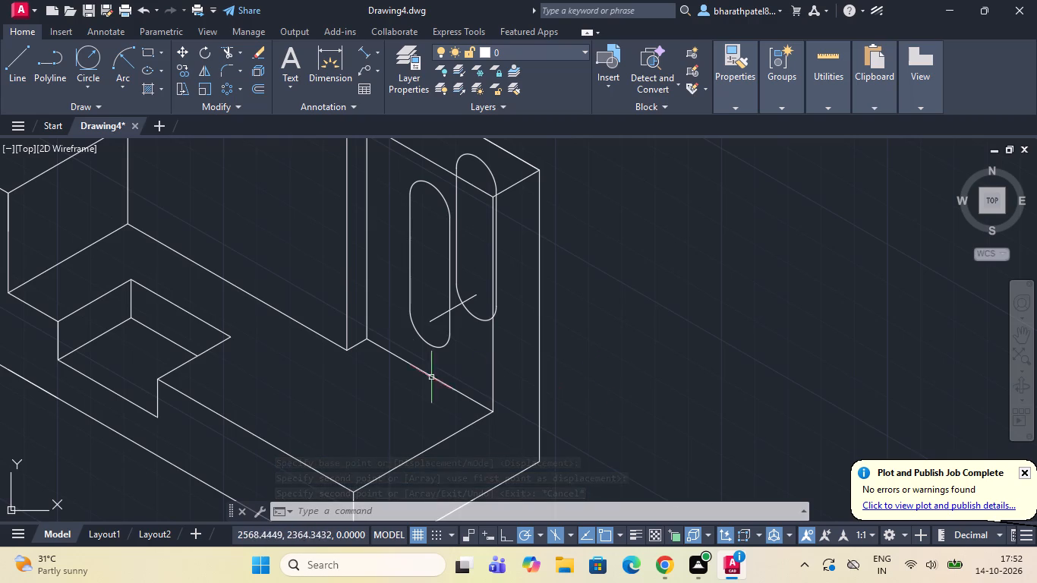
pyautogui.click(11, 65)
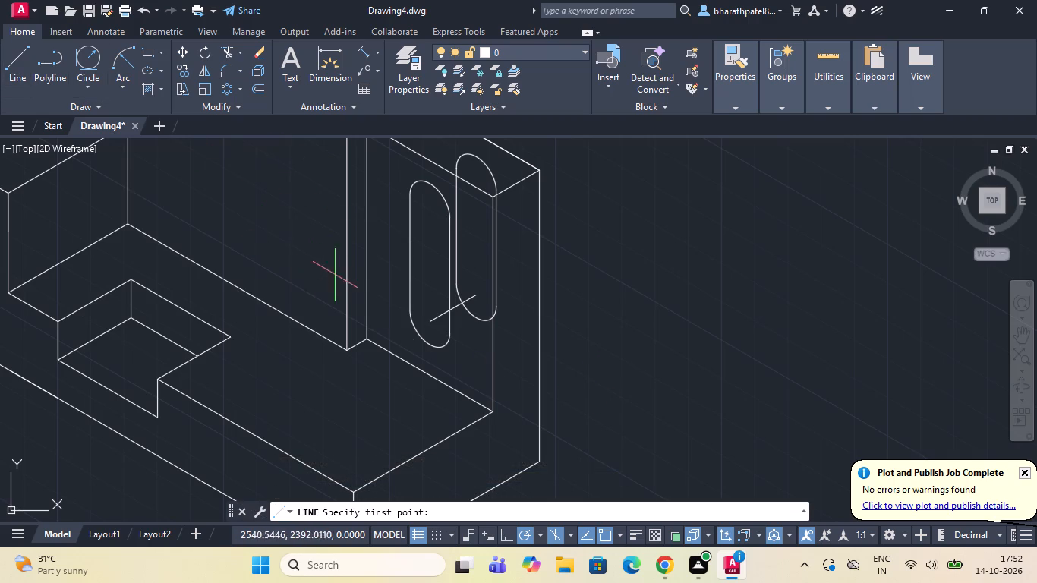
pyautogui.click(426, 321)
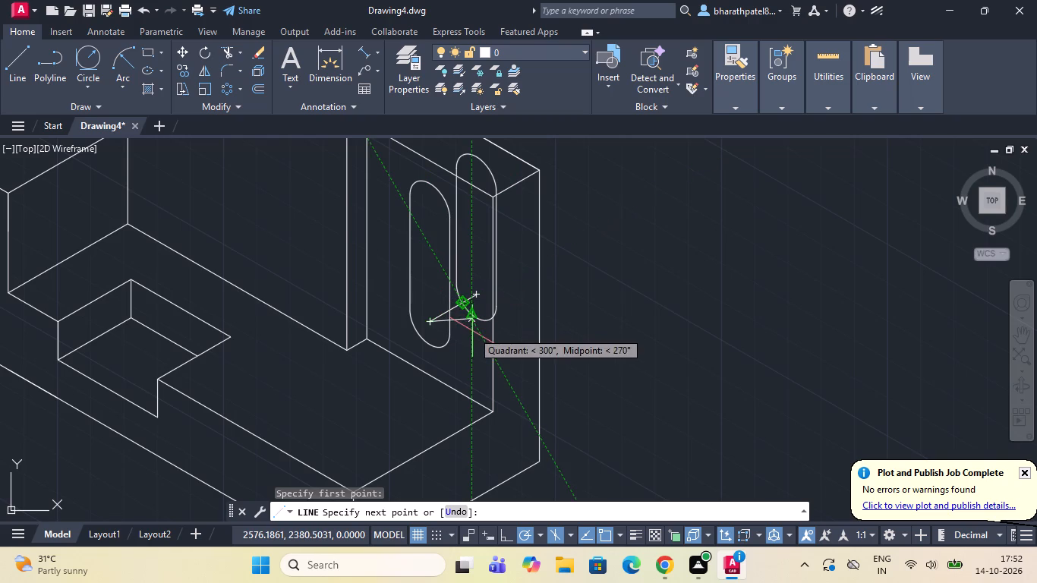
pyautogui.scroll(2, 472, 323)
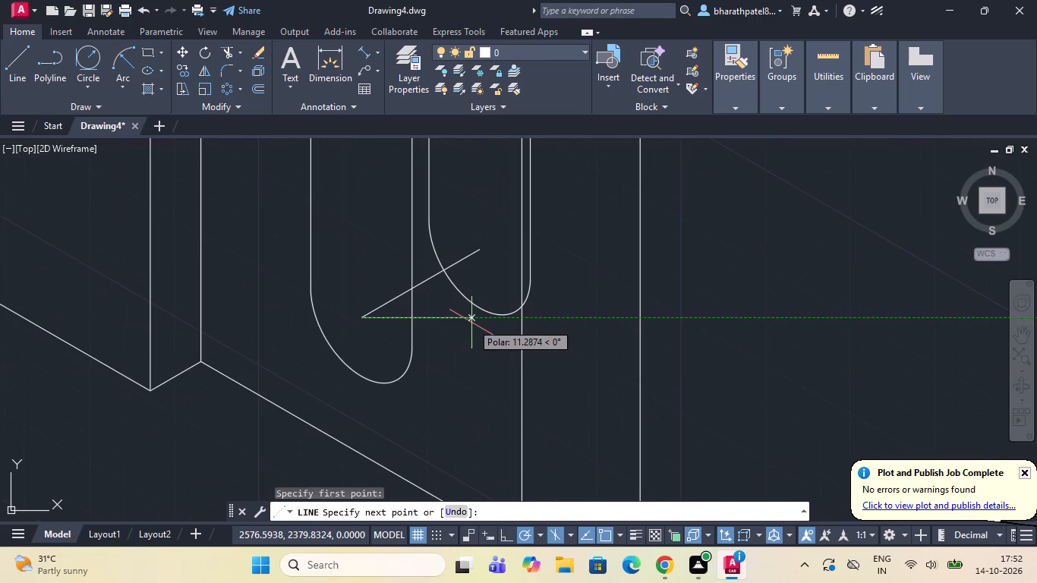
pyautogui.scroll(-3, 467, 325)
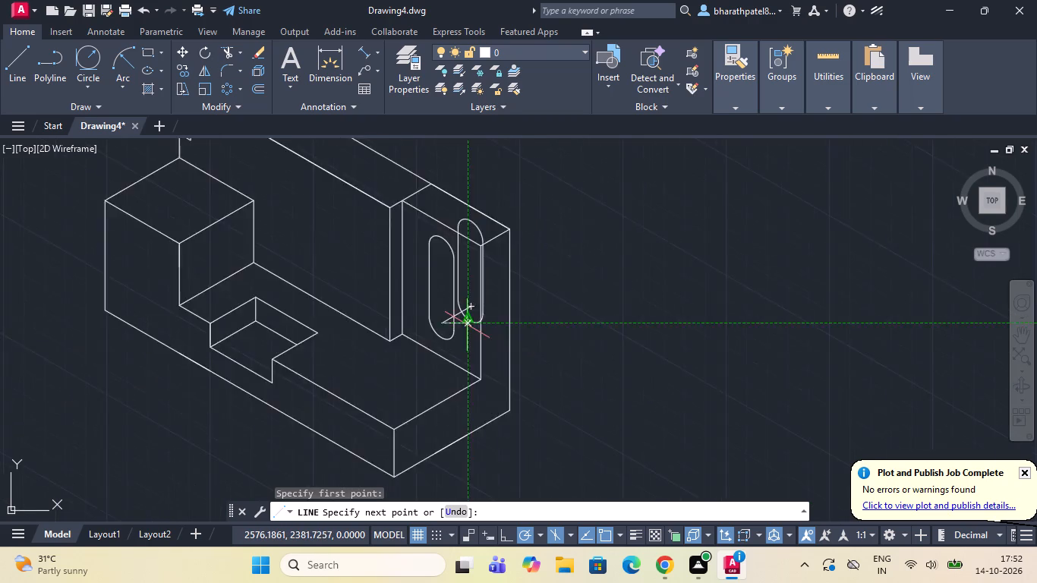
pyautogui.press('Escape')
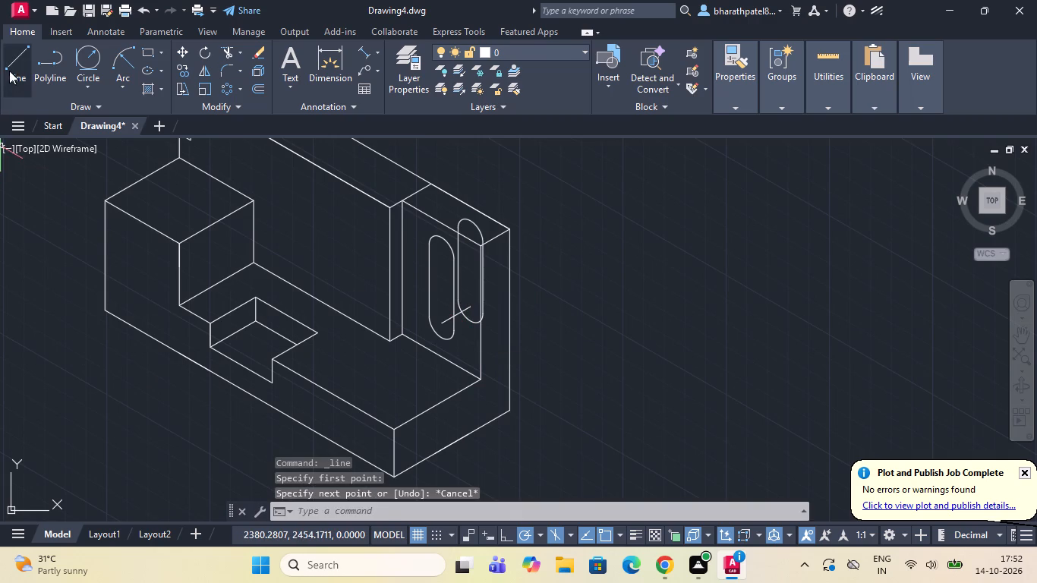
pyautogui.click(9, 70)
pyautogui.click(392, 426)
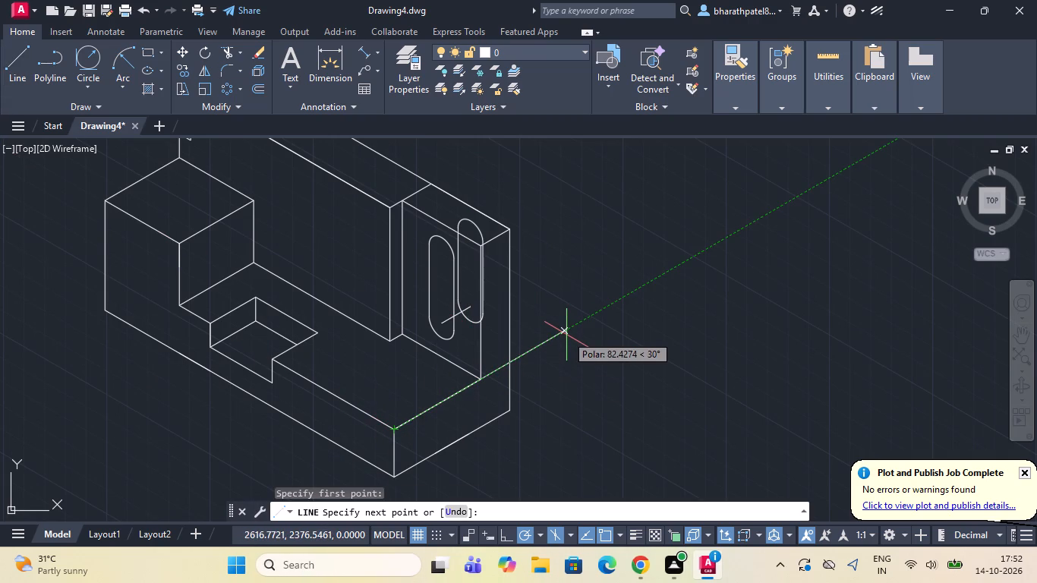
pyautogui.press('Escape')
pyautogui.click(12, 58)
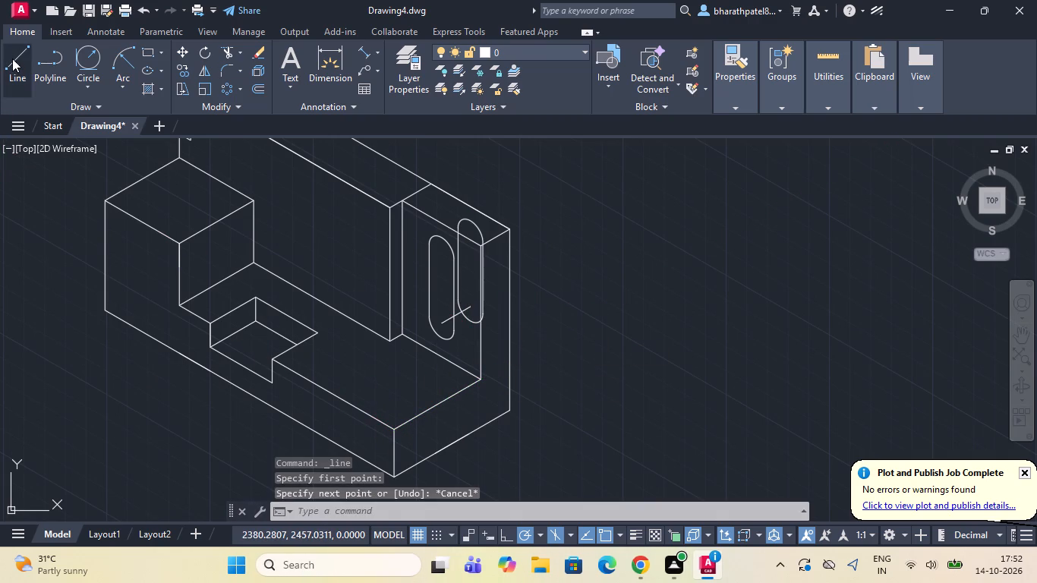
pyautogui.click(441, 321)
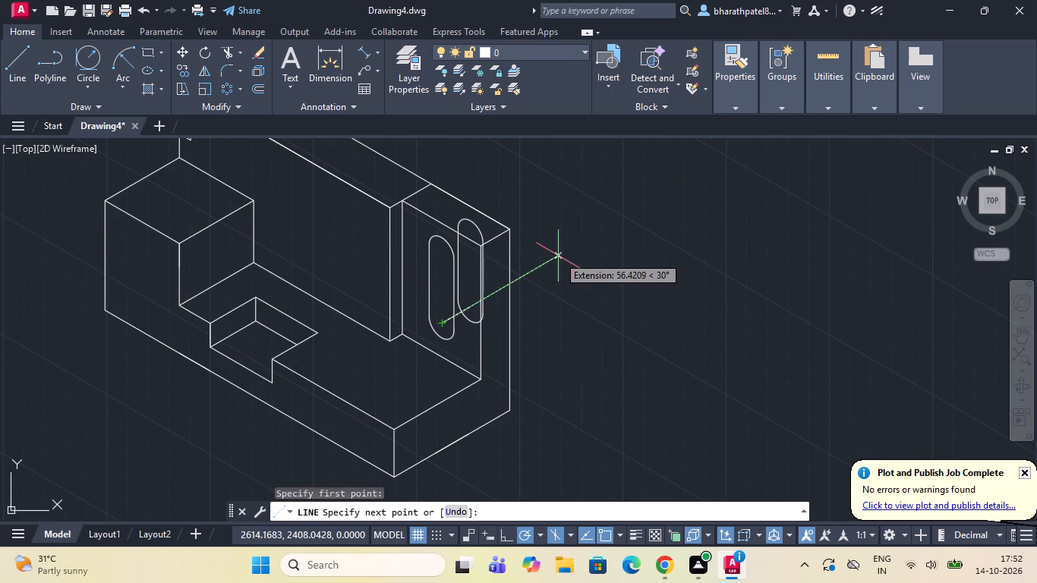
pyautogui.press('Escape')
# Draw a 14-unit line at 30° from the centre of the original slot's lower arc, over the existing guide line.
pyautogui.click(17, 68)
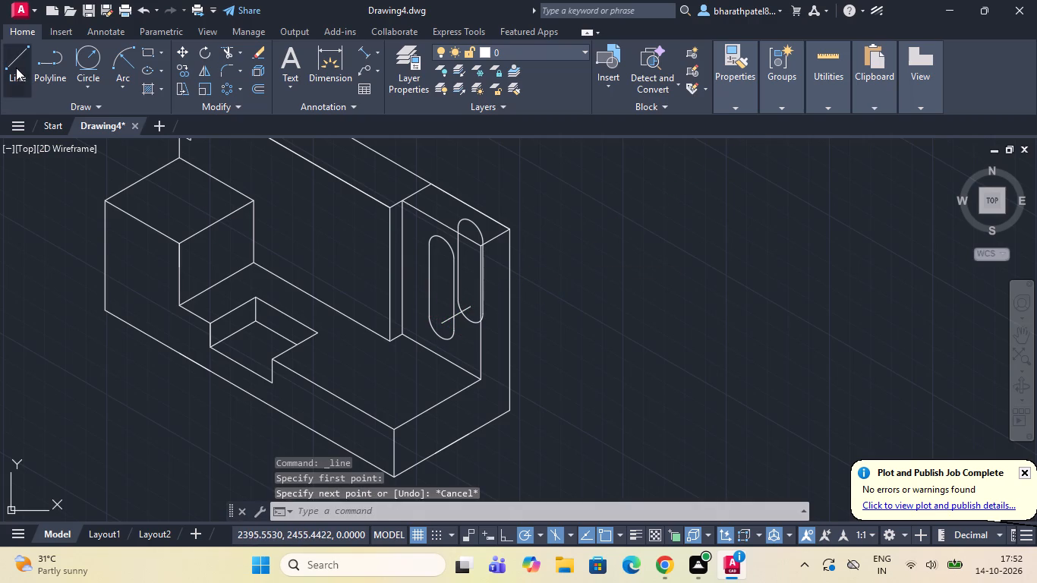
pyautogui.scroll(3, 411, 290)
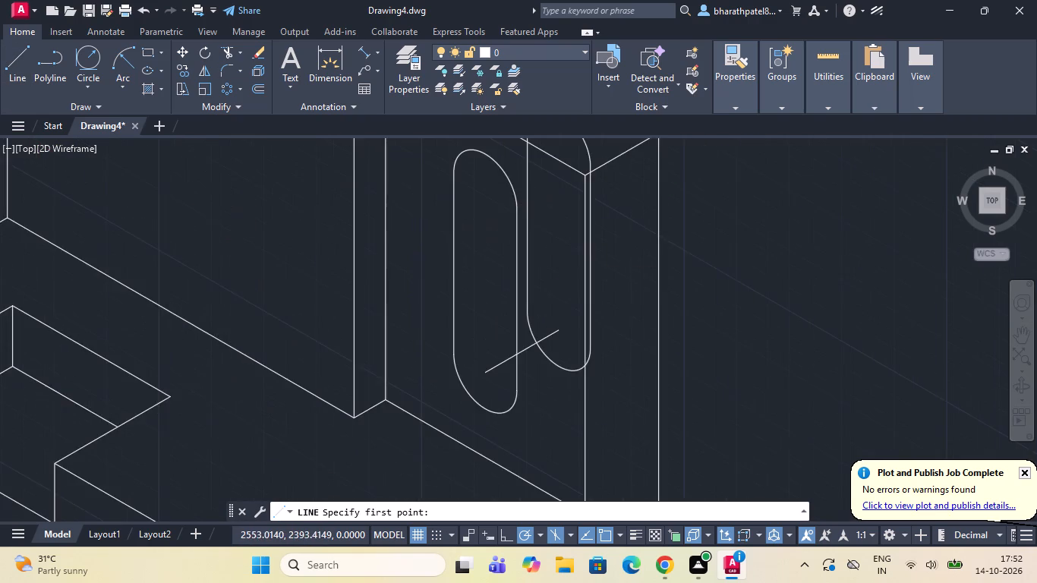
pyautogui.scroll(-4, 411, 292)
pyautogui.scroll(3, 446, 309)
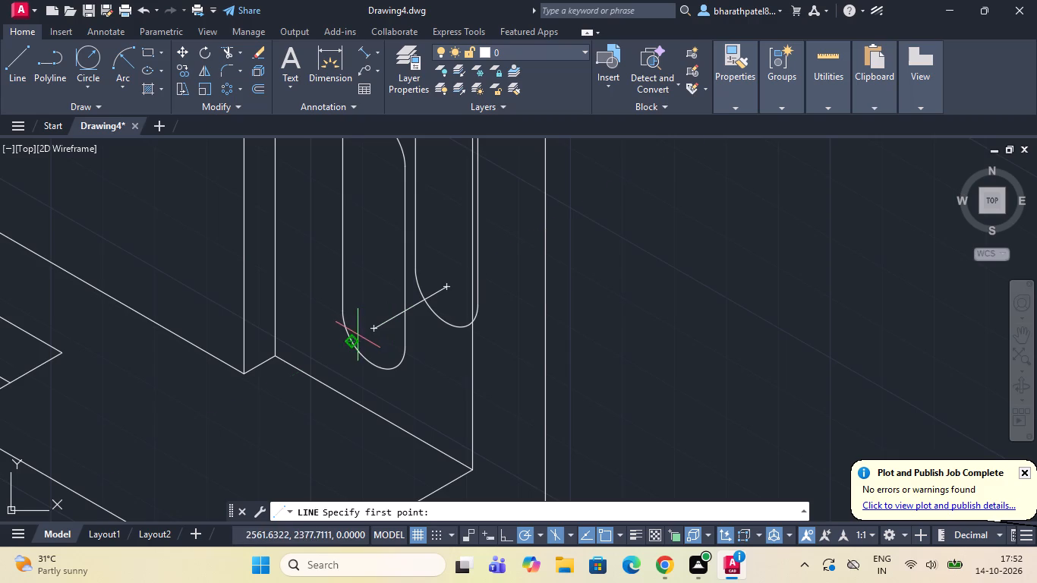
pyautogui.click(377, 326)
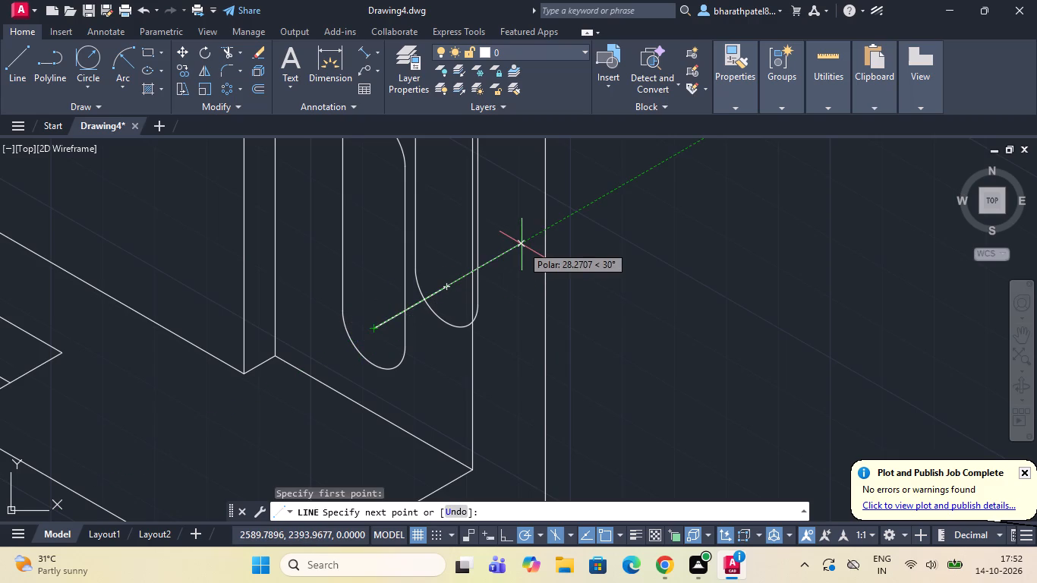
pyautogui.write('14')
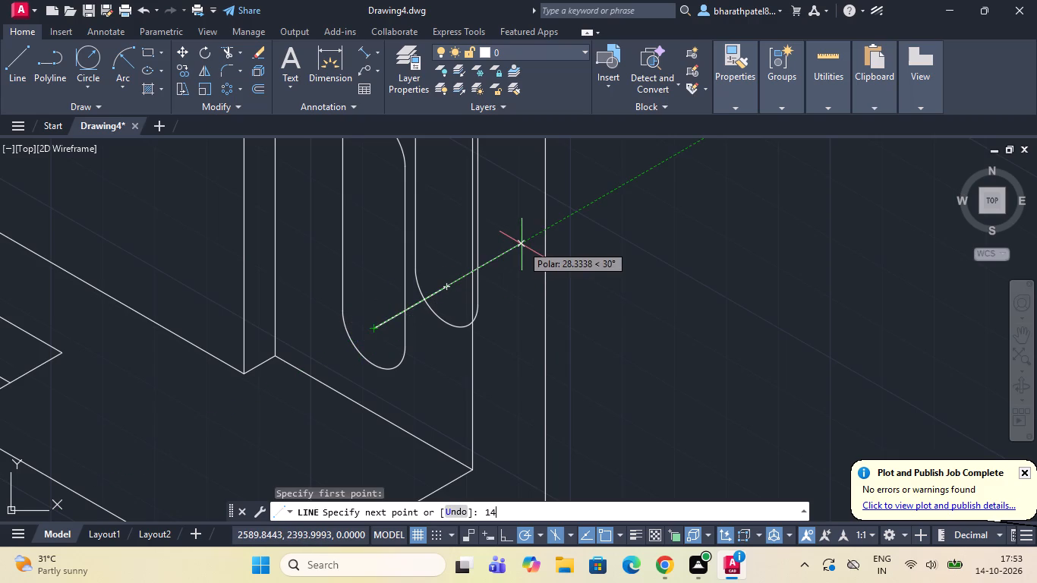
pyautogui.press('Return')
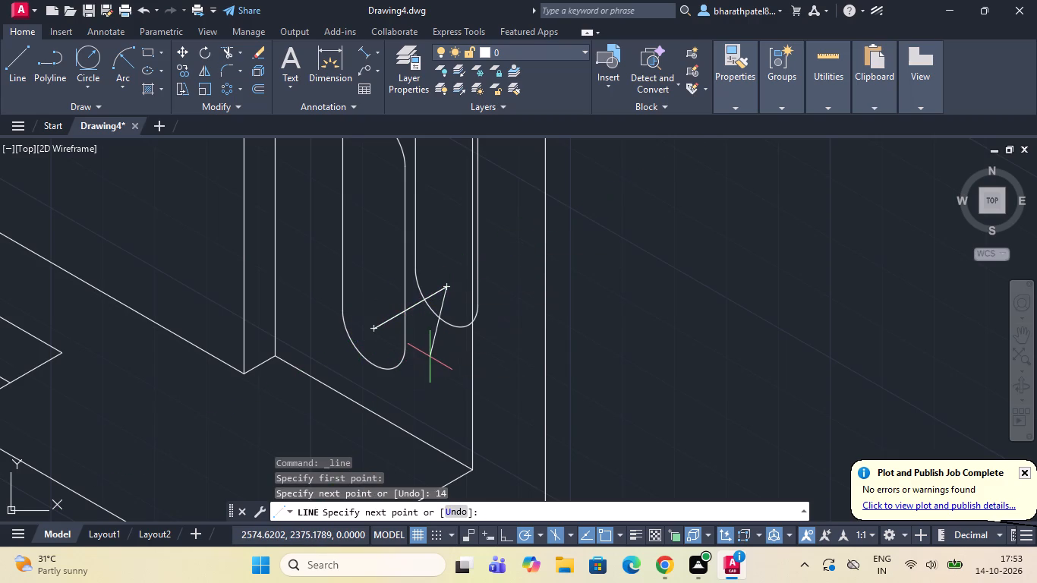
pyautogui.press('Escape')
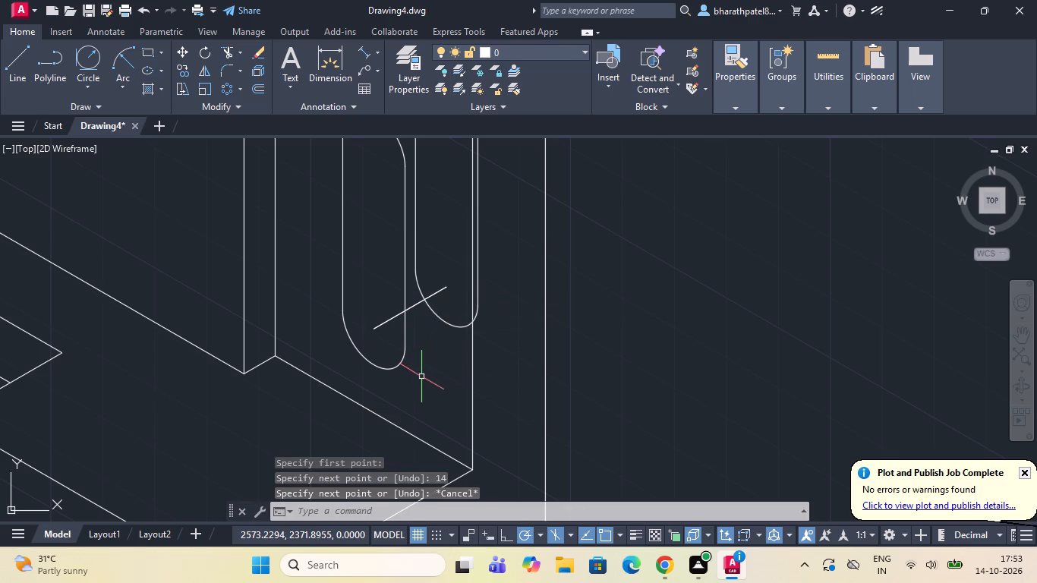
# Copy the original slot outline from its lower arc centre to the midpoint of the 14-unit guide line.
pyautogui.scroll(-2, 421, 377)
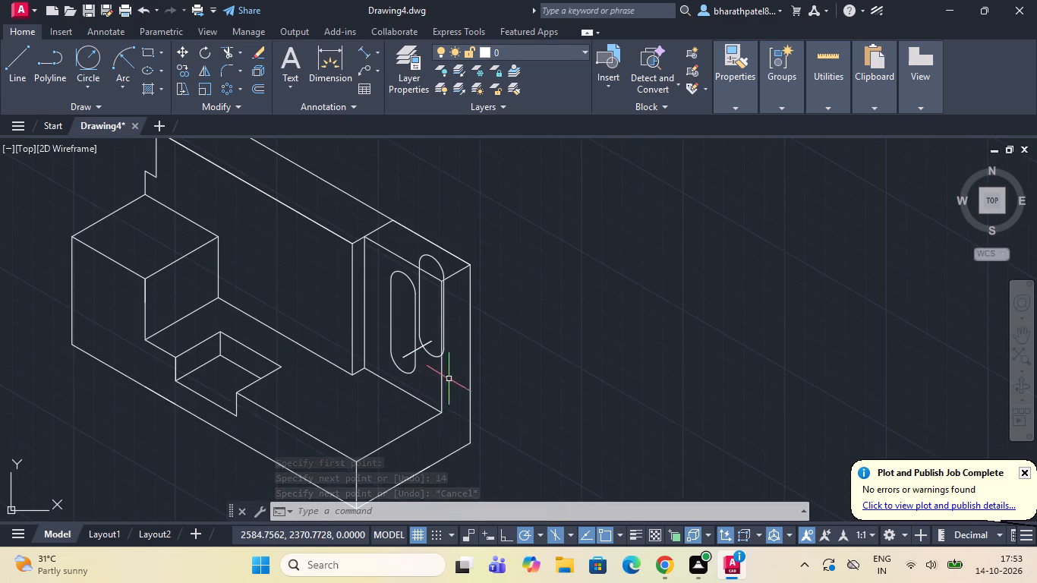
pyautogui.scroll(2, 461, 377)
pyautogui.scroll(-1, 461, 377)
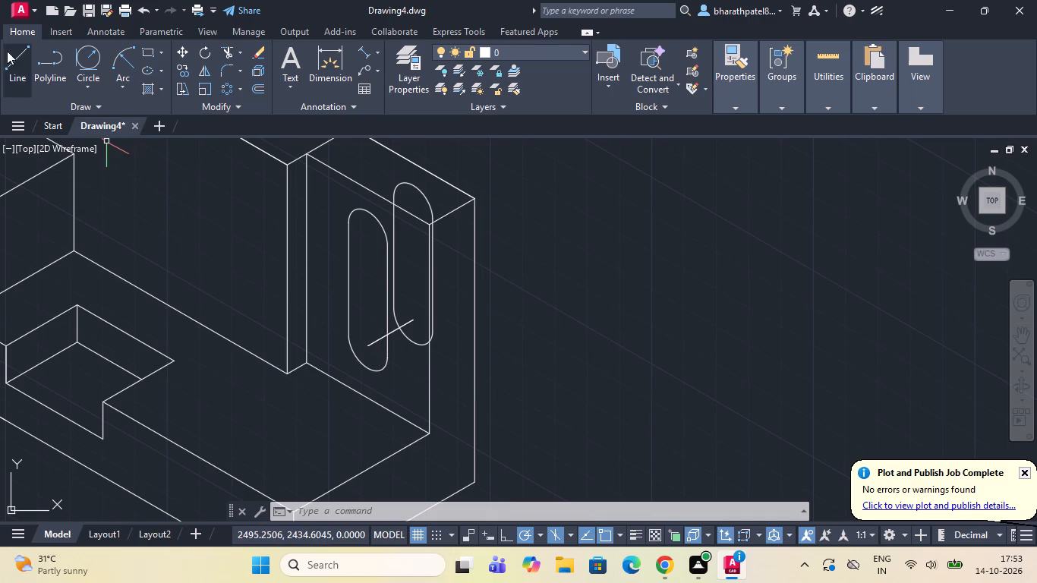
pyautogui.click(389, 287)
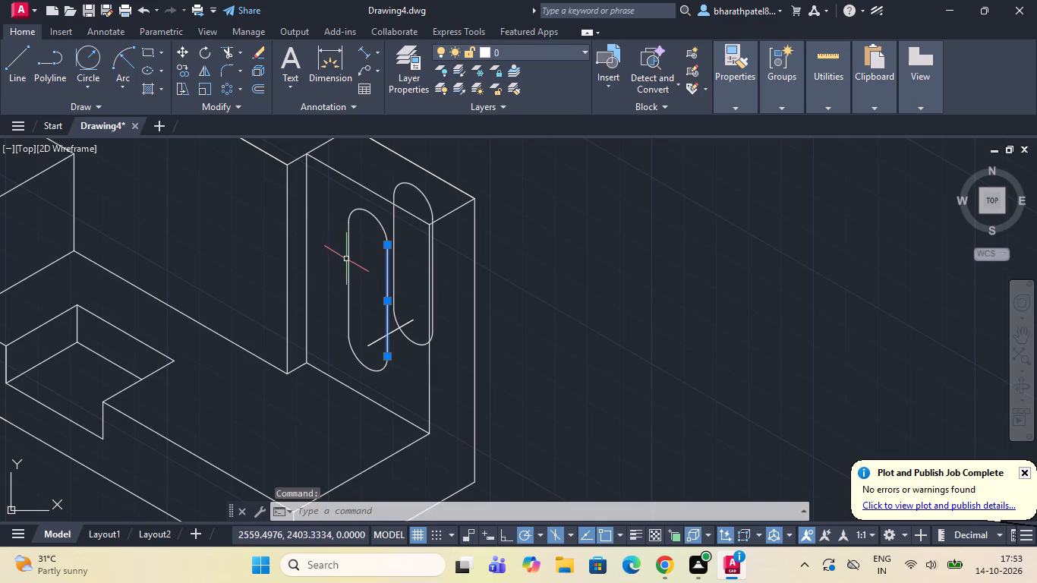
pyautogui.click(348, 261)
pyautogui.click(362, 212)
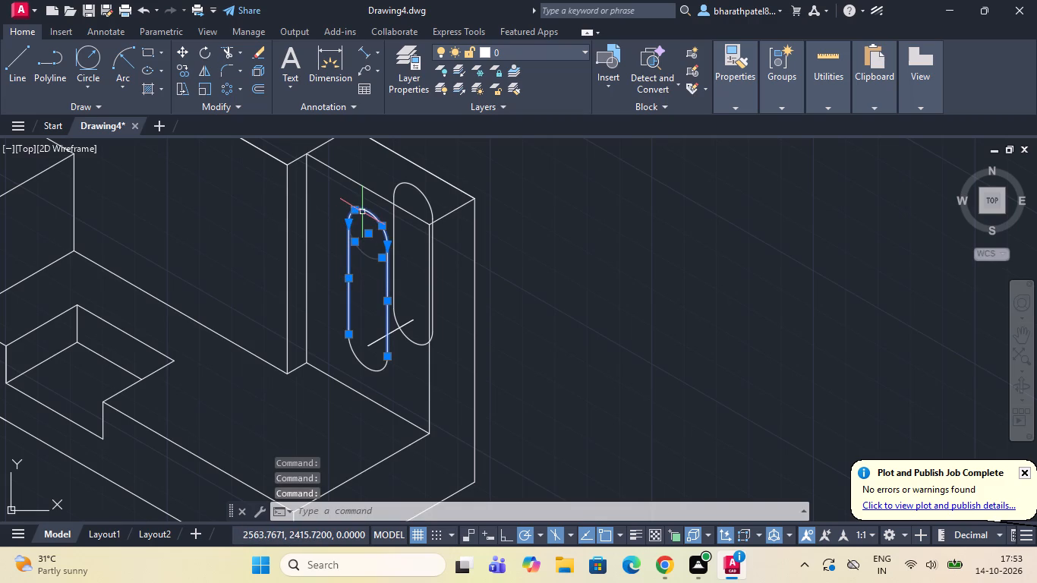
pyautogui.click(364, 365)
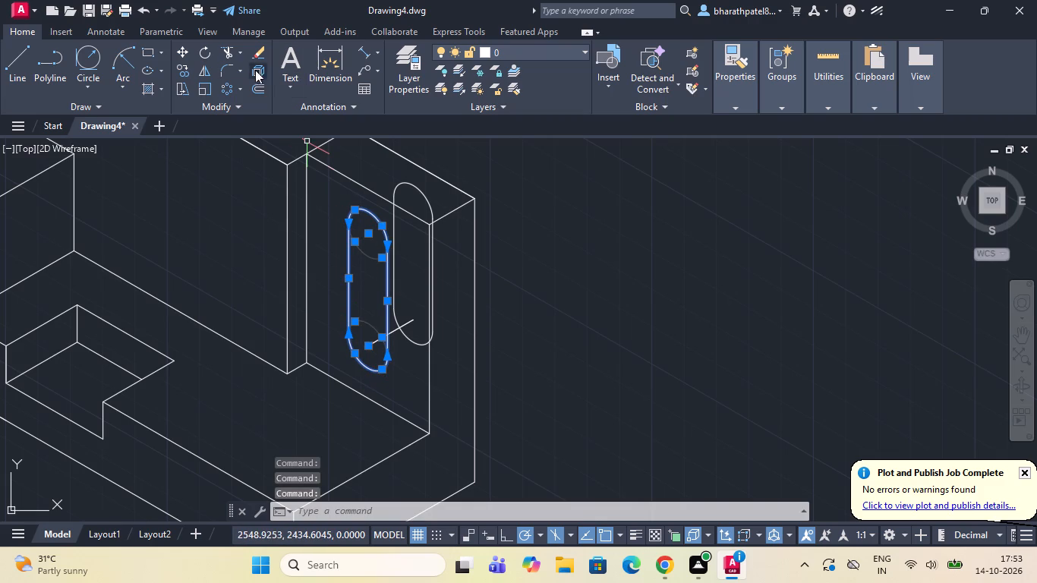
pyautogui.click(178, 71)
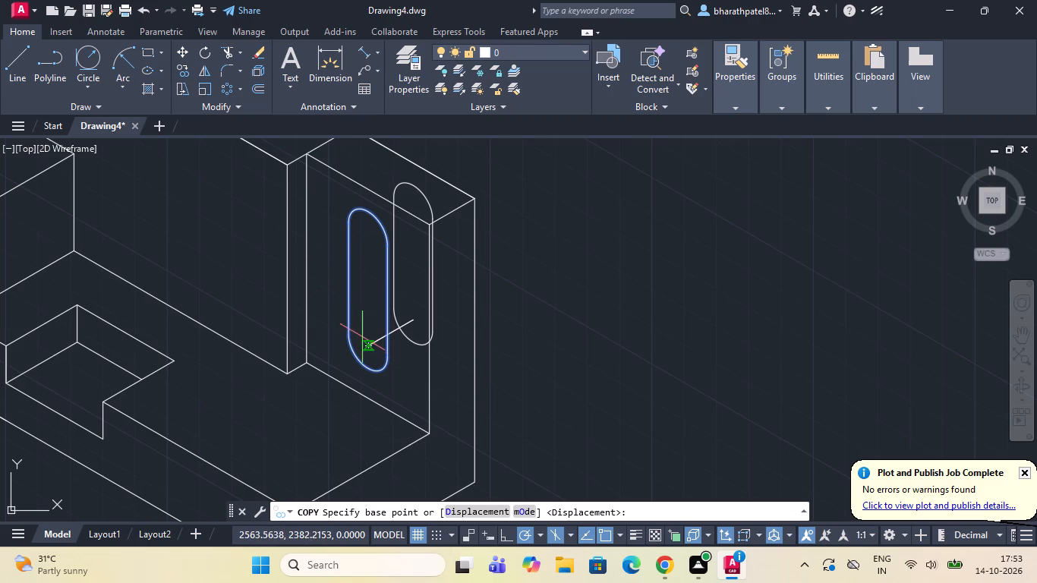
pyautogui.click(367, 345)
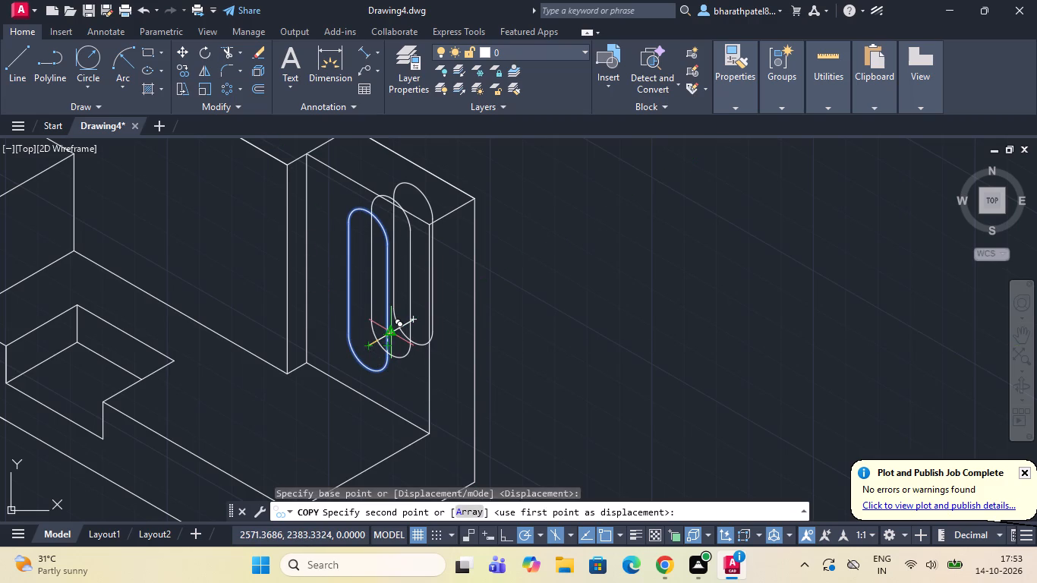
pyautogui.click(394, 331)
pyautogui.press('Escape')
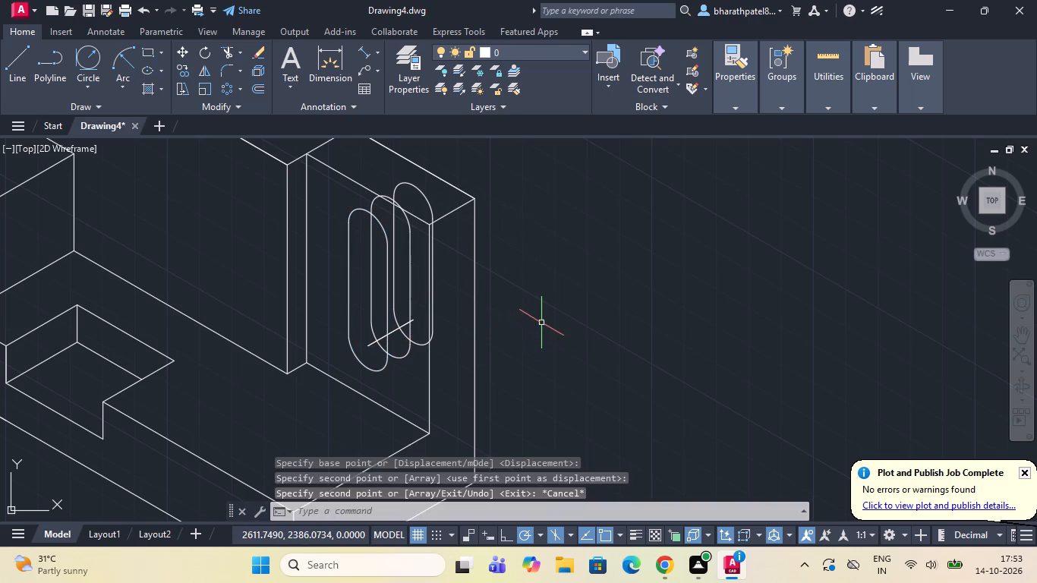
# Delete the farthest slot copy, including both arcs and both straight sides.
pyautogui.click(424, 196)
pyautogui.click(424, 345)
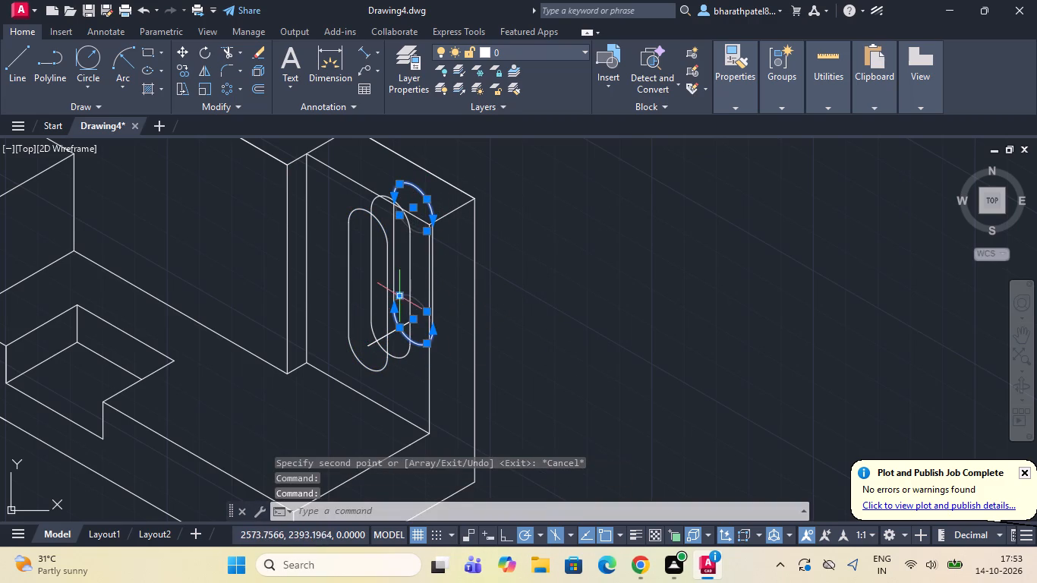
pyautogui.click(391, 283)
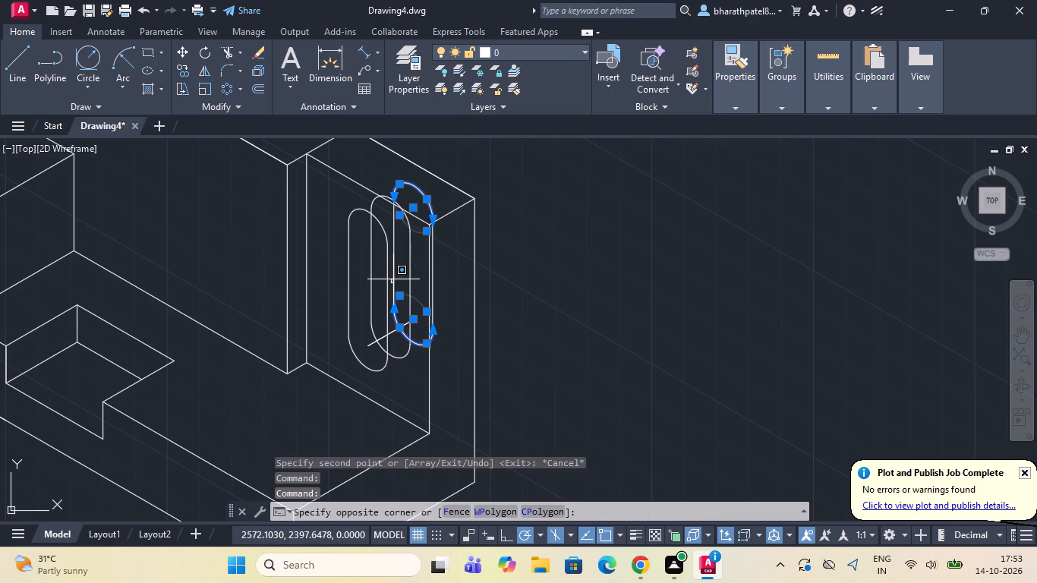
pyautogui.click(393, 279)
pyautogui.click(396, 254)
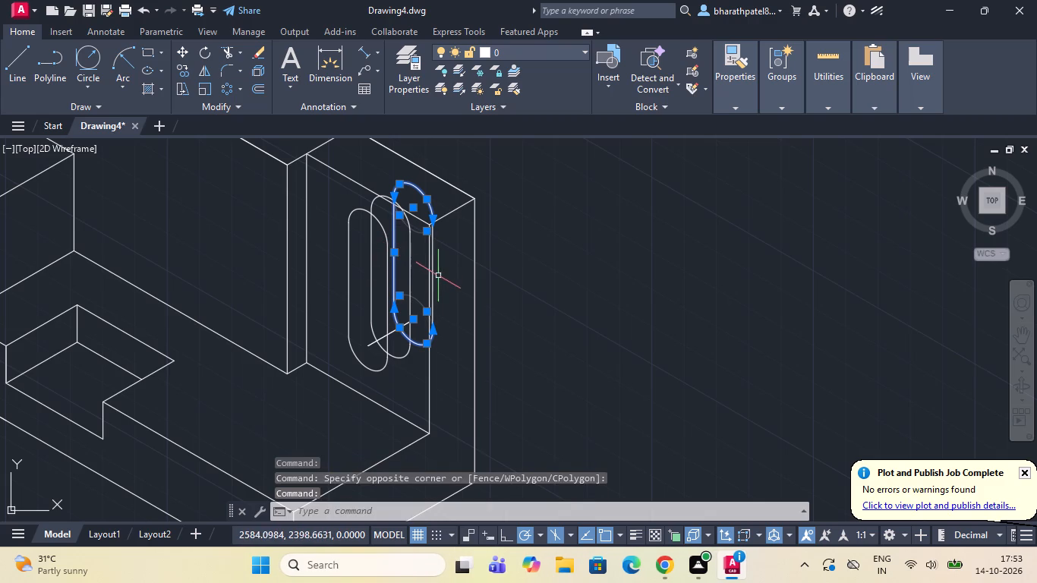
pyautogui.click(432, 266)
pyautogui.press('Delete')
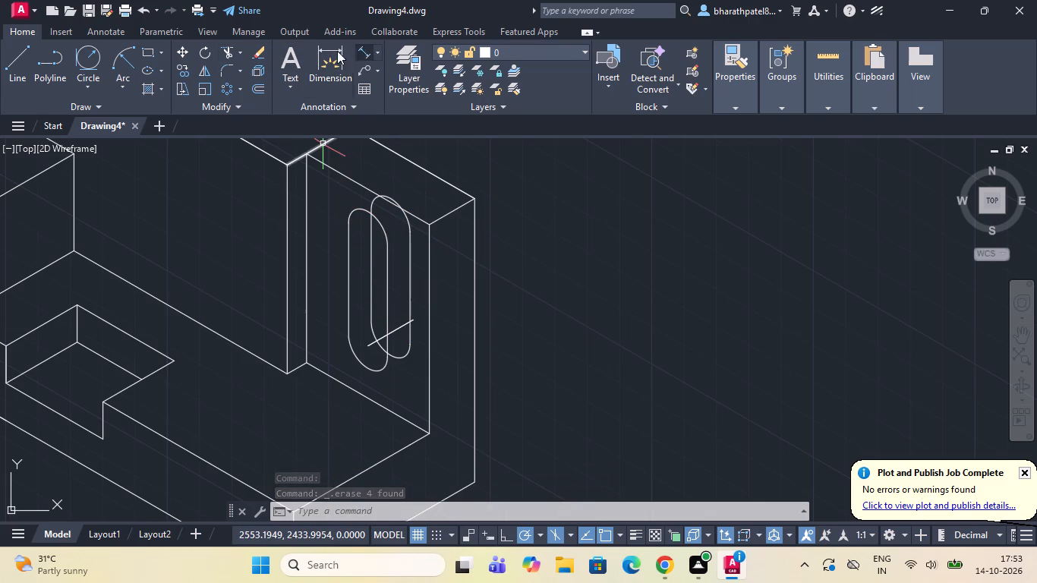
# Trim the rear slot outline and the 14-unit guide line where they extend outside the front slot opening.
pyautogui.click(229, 52)
pyautogui.click(373, 206)
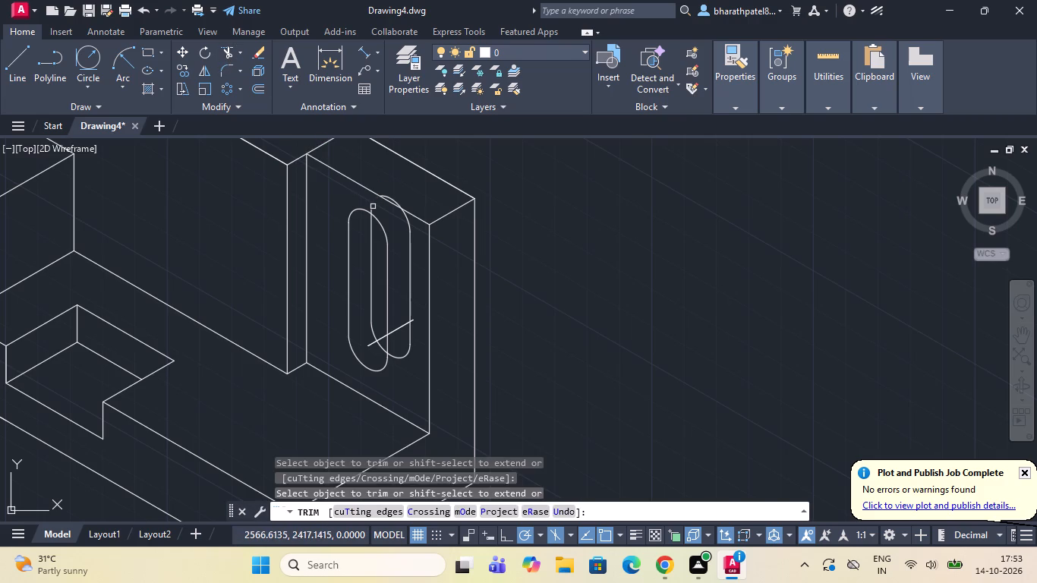
pyautogui.click(391, 199)
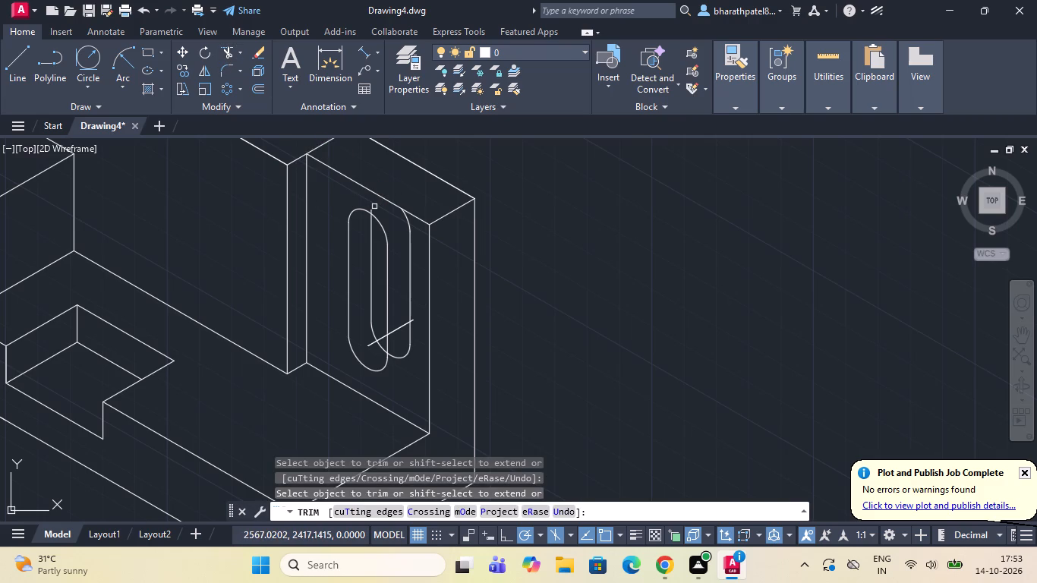
pyautogui.scroll(4, 374, 207)
pyautogui.click(348, 231)
pyautogui.click(366, 244)
pyautogui.scroll(-4, 366, 244)
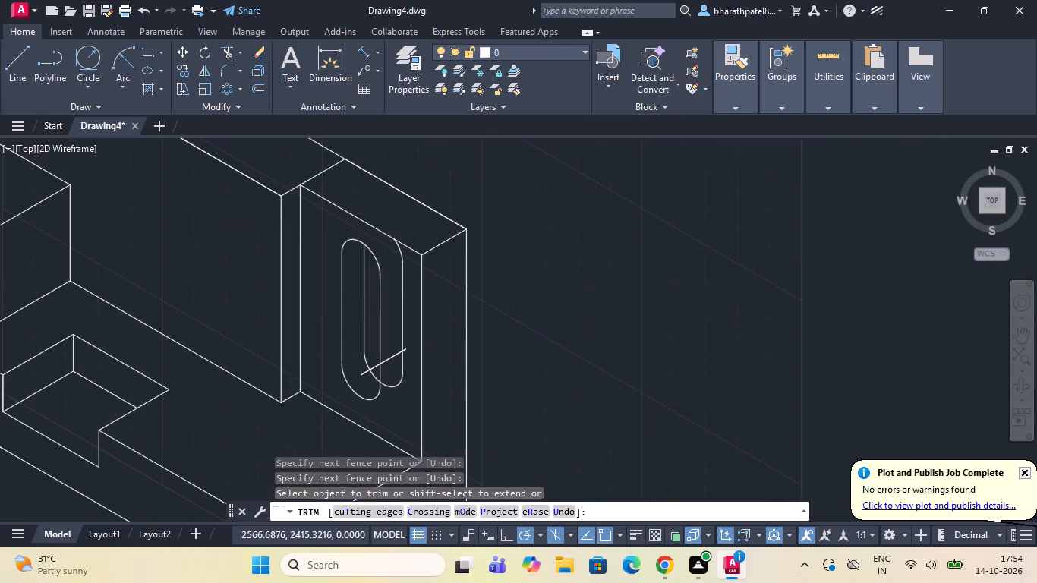
pyautogui.click(402, 255)
pyautogui.click(403, 268)
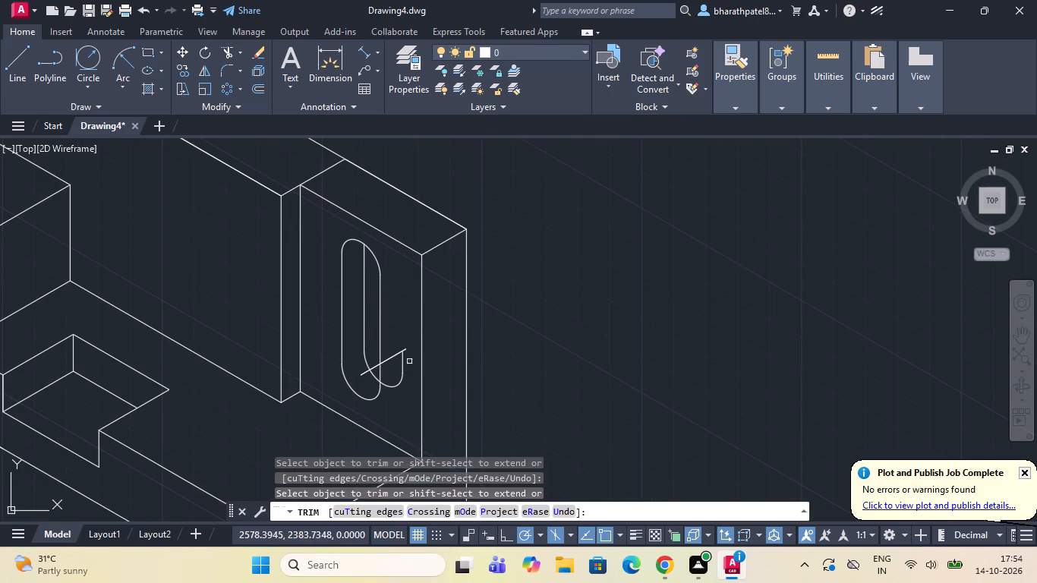
pyautogui.click(403, 366)
pyautogui.click(401, 378)
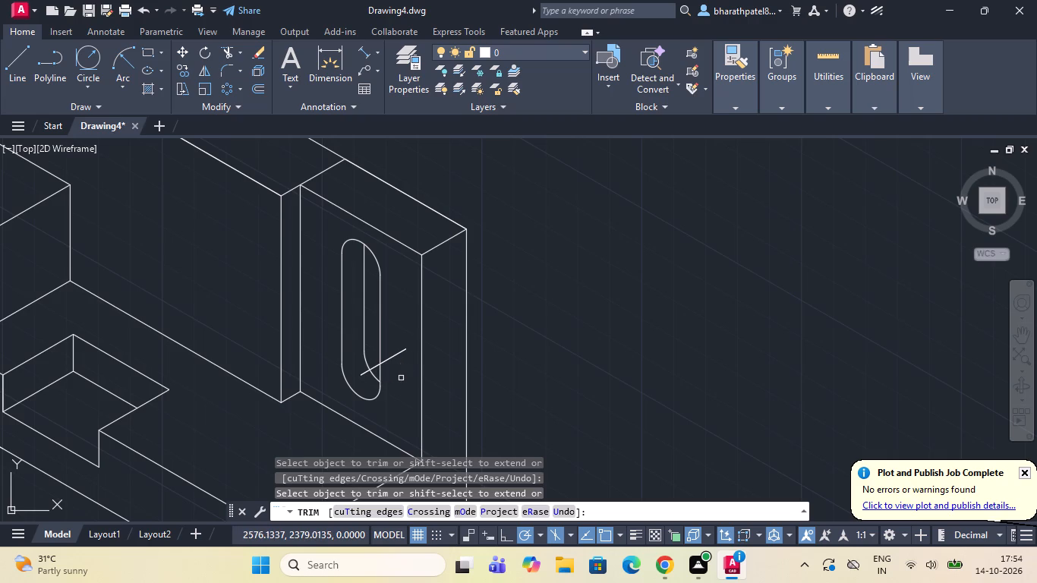
pyautogui.click(396, 354)
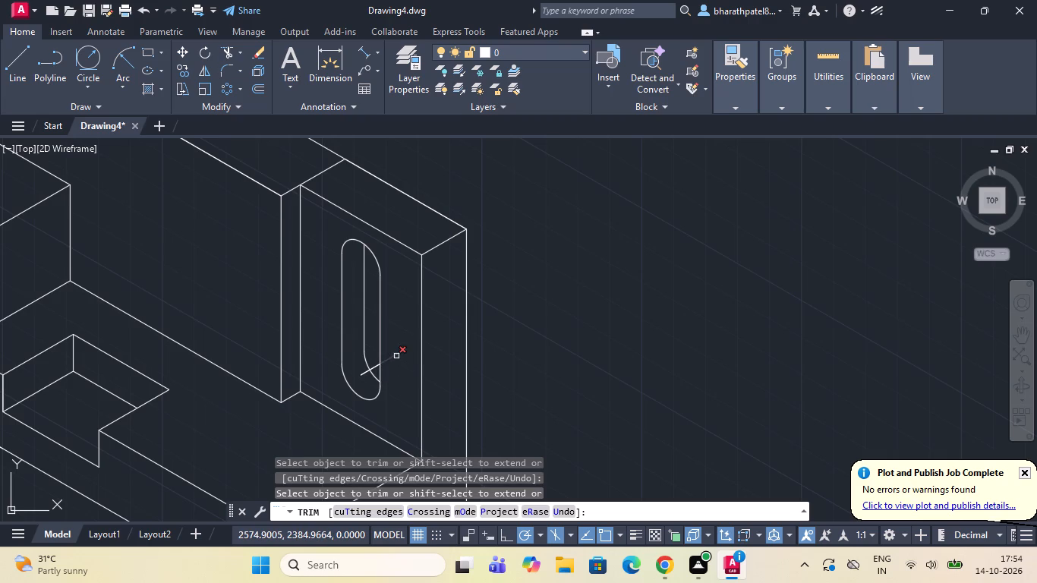
pyautogui.click(396, 356)
# Draw a vertical line about 36.6 units down from the strip's upper front corner, past the end block's top corner.
pyautogui.scroll(-2, 397, 356)
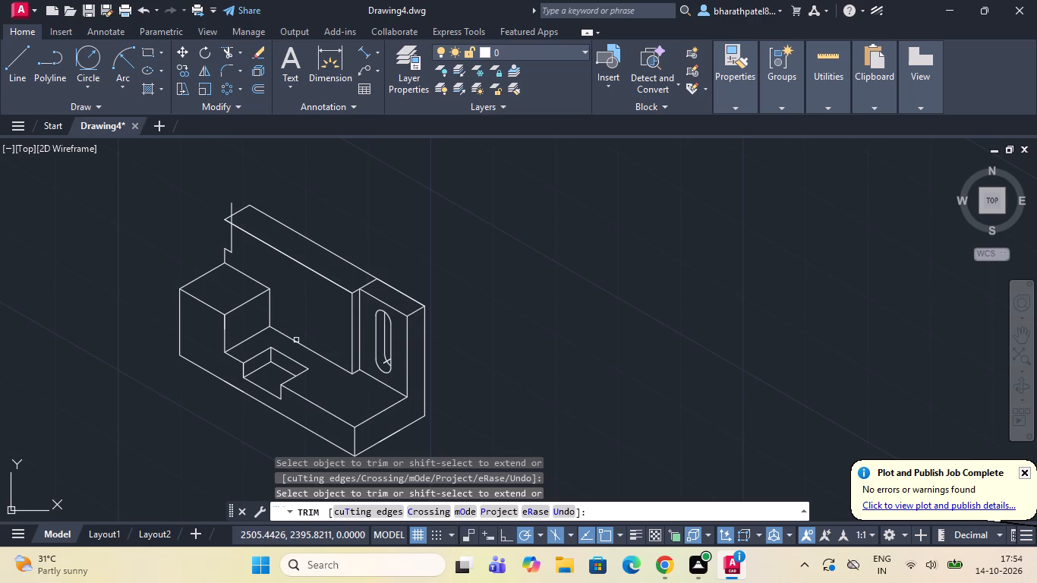
pyautogui.click(12, 61)
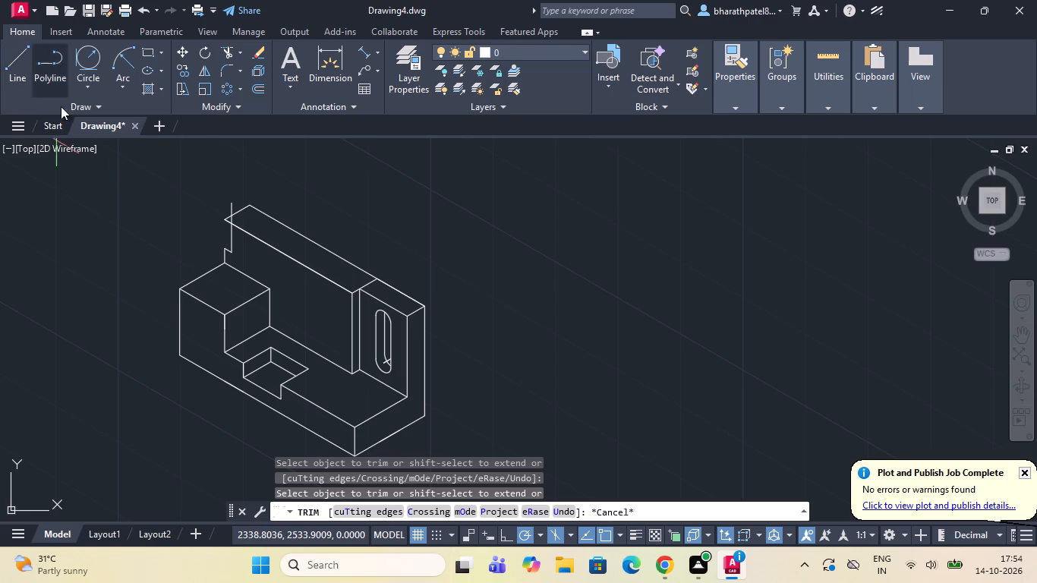
pyautogui.scroll(3, 232, 230)
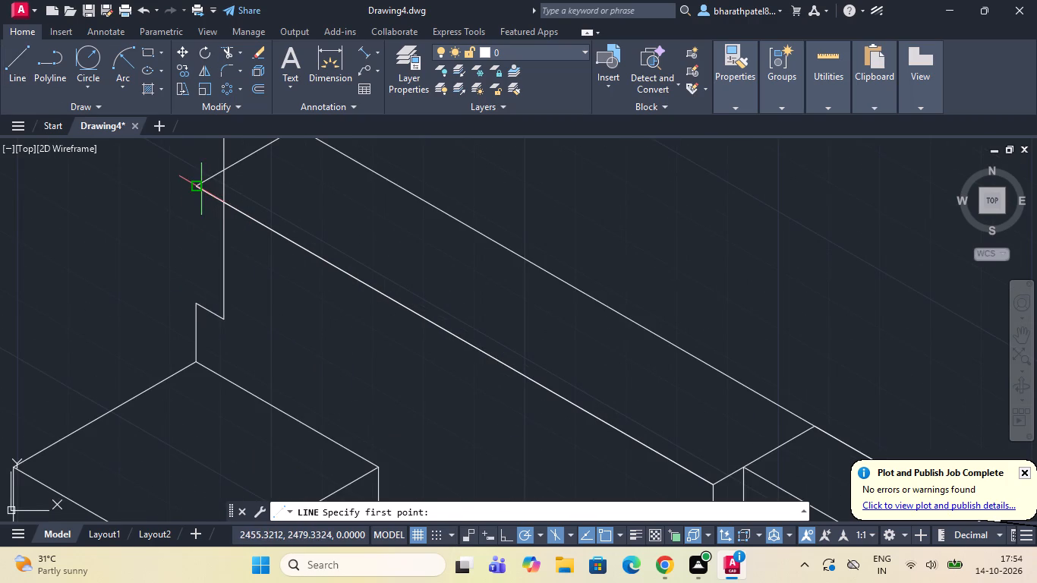
pyautogui.click(196, 185)
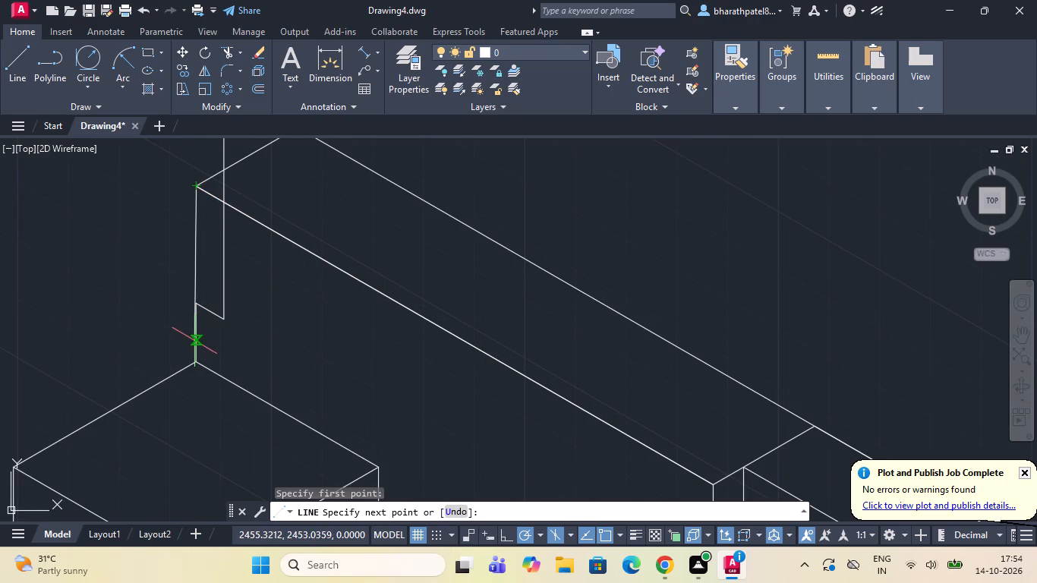
pyautogui.click(195, 401)
pyautogui.press('Escape')
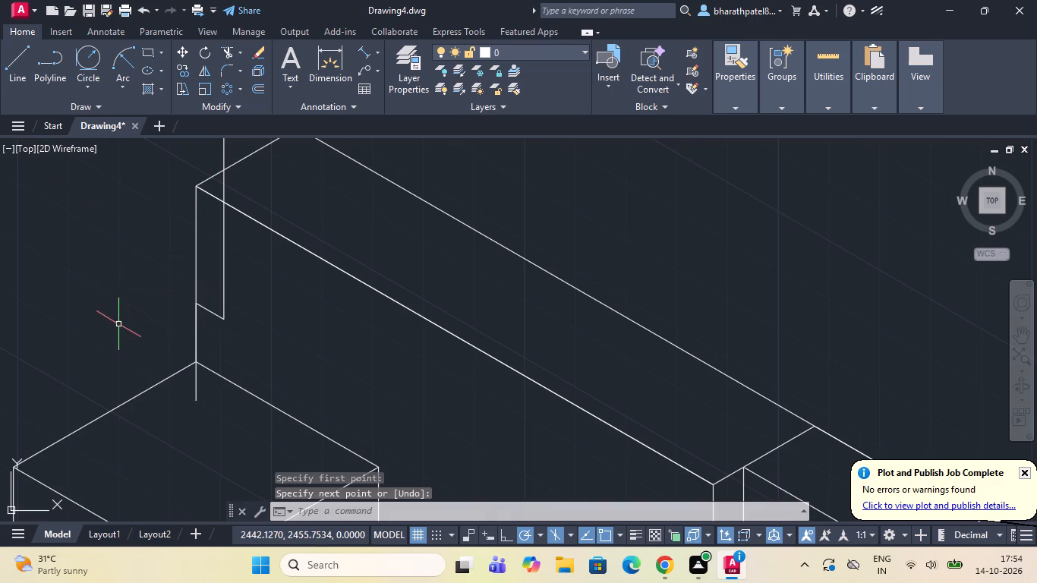
# Draw a 5.5-unit line at 150° from the small step's outer corner, continuing vertically down past the end block's top edge.
pyautogui.click(18, 71)
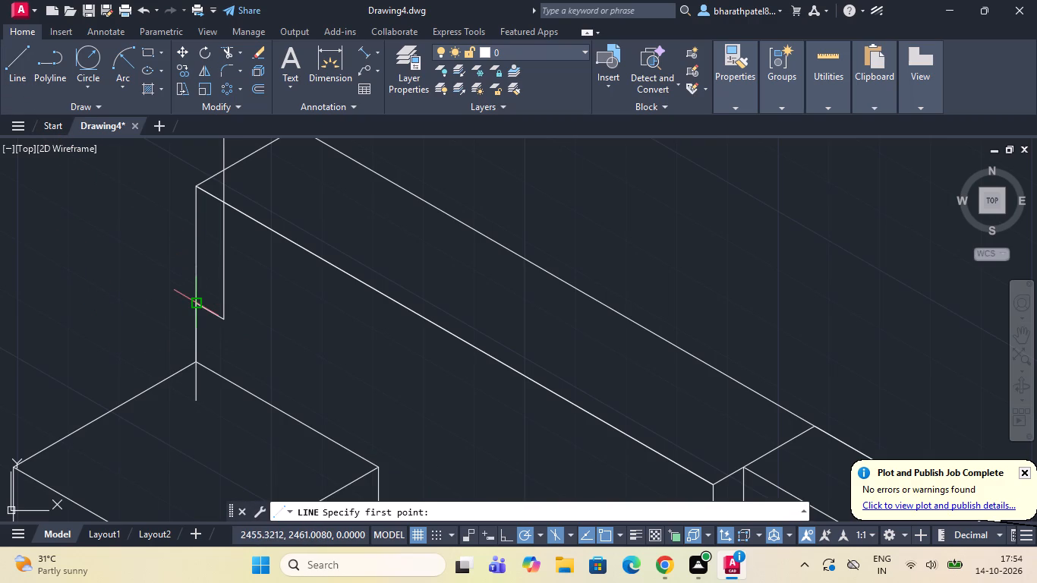
pyautogui.click(197, 306)
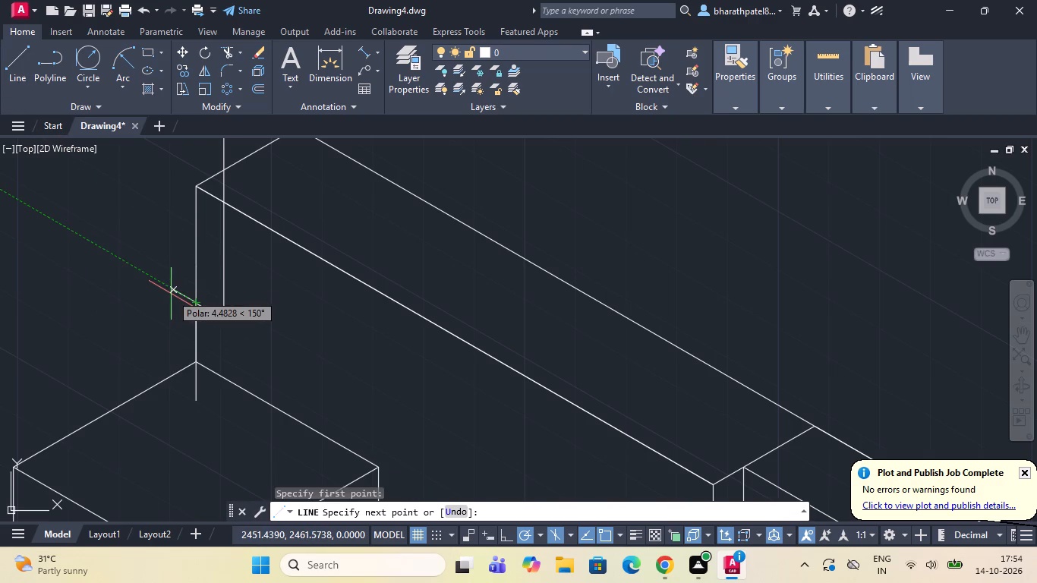
pyautogui.press('5')
pyautogui.write('.5')
pyautogui.press('Return')
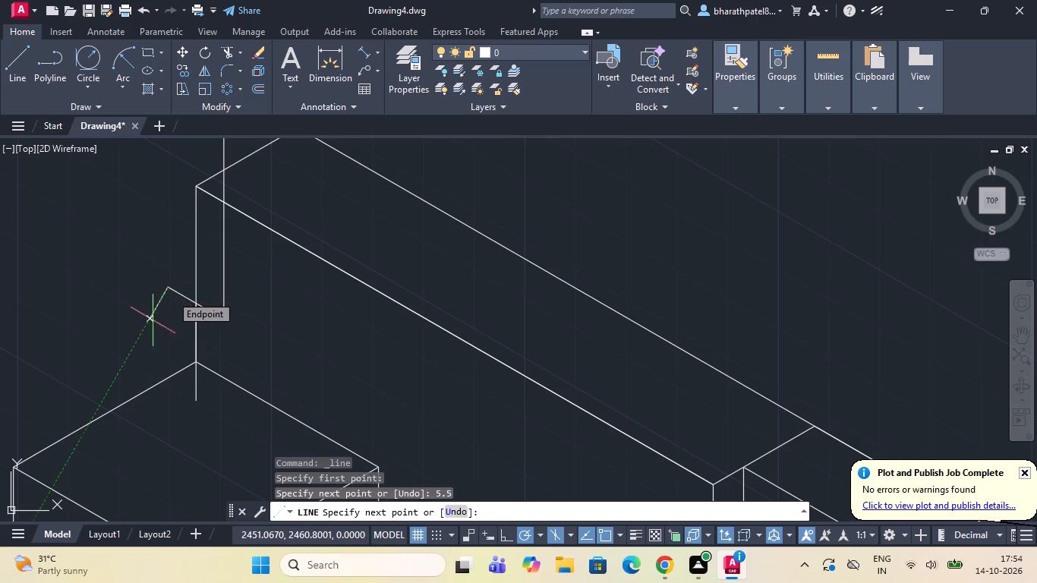
pyautogui.click(168, 414)
pyautogui.press('Escape')
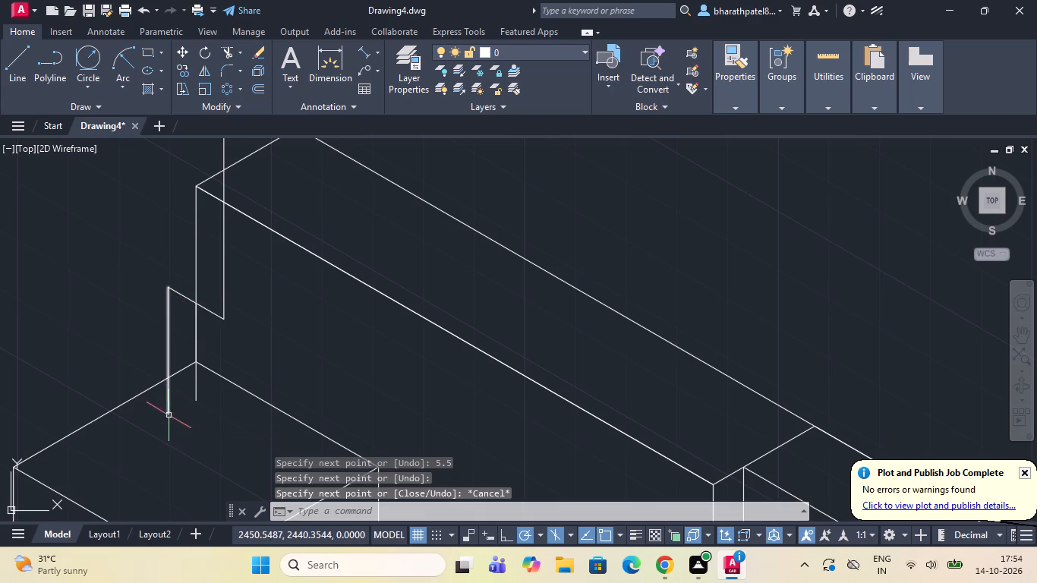
# Trim the overhanging verticals, the old step segments and the inner vertical line to leave a clean stepped profile above the end block.
pyautogui.click(229, 50)
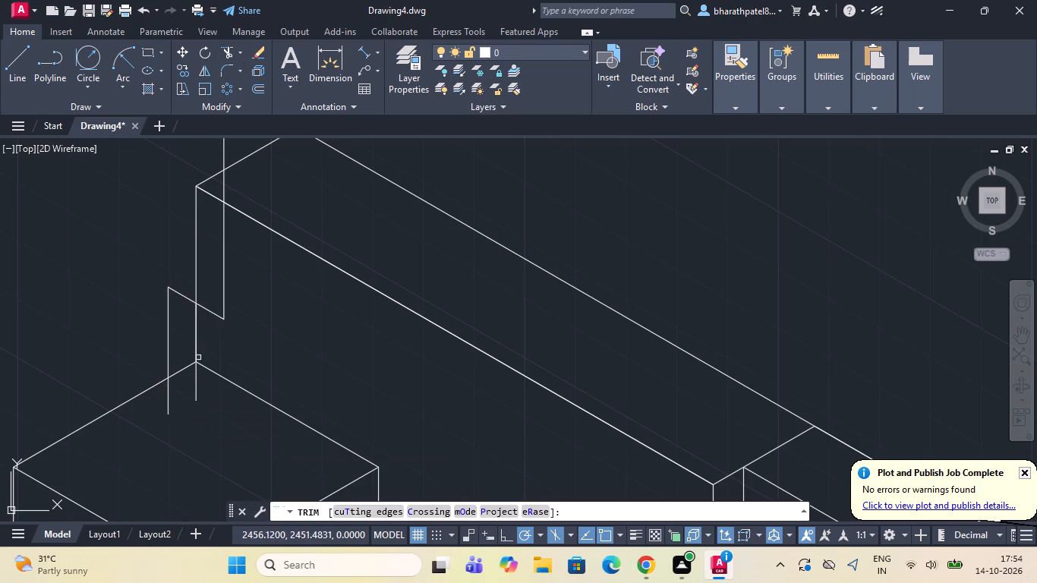
pyautogui.click(169, 402)
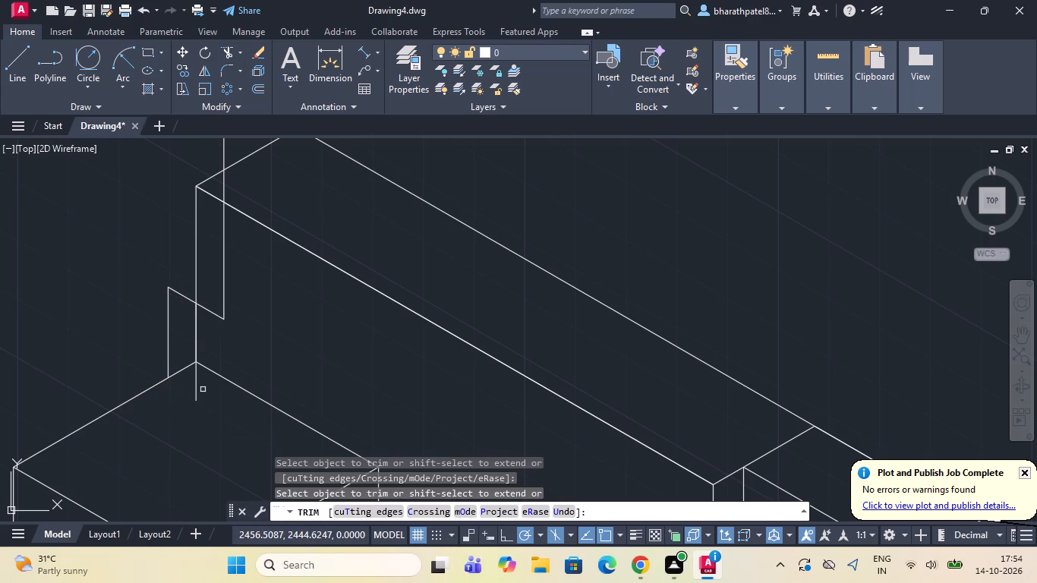
pyautogui.click(197, 384)
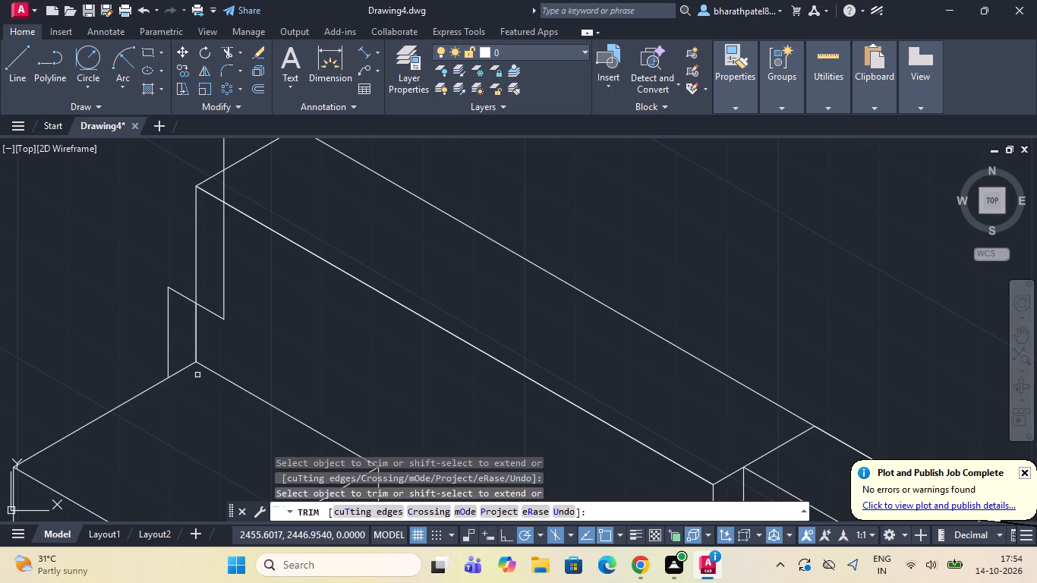
pyautogui.click(197, 335)
pyautogui.click(197, 335)
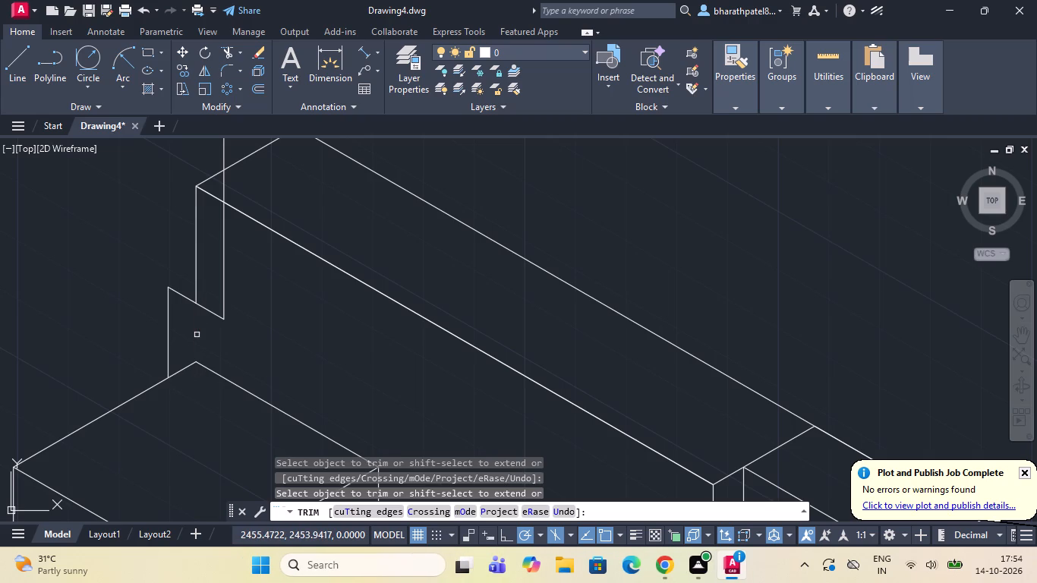
pyautogui.click(209, 312)
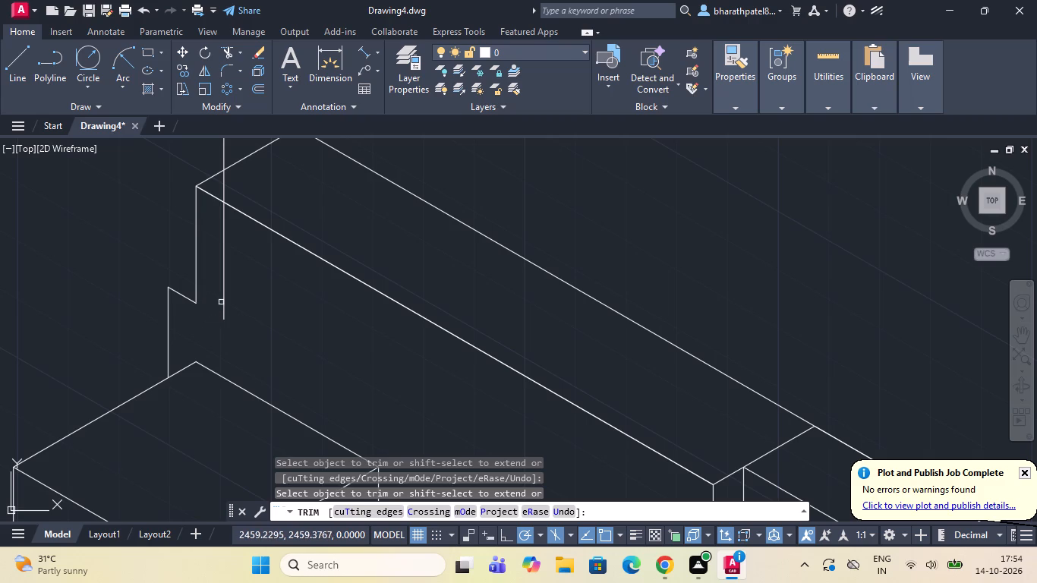
pyautogui.click(224, 298)
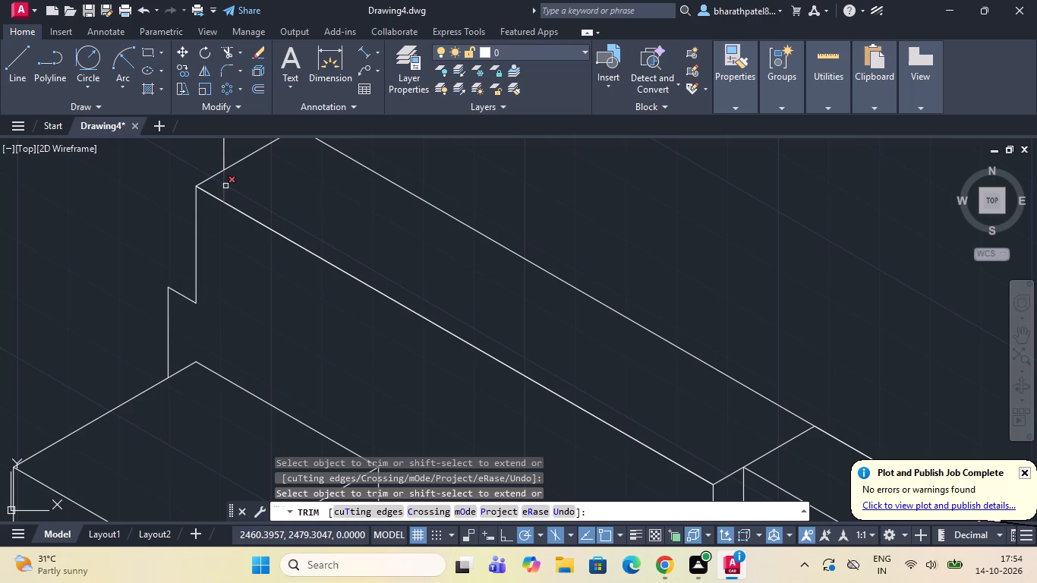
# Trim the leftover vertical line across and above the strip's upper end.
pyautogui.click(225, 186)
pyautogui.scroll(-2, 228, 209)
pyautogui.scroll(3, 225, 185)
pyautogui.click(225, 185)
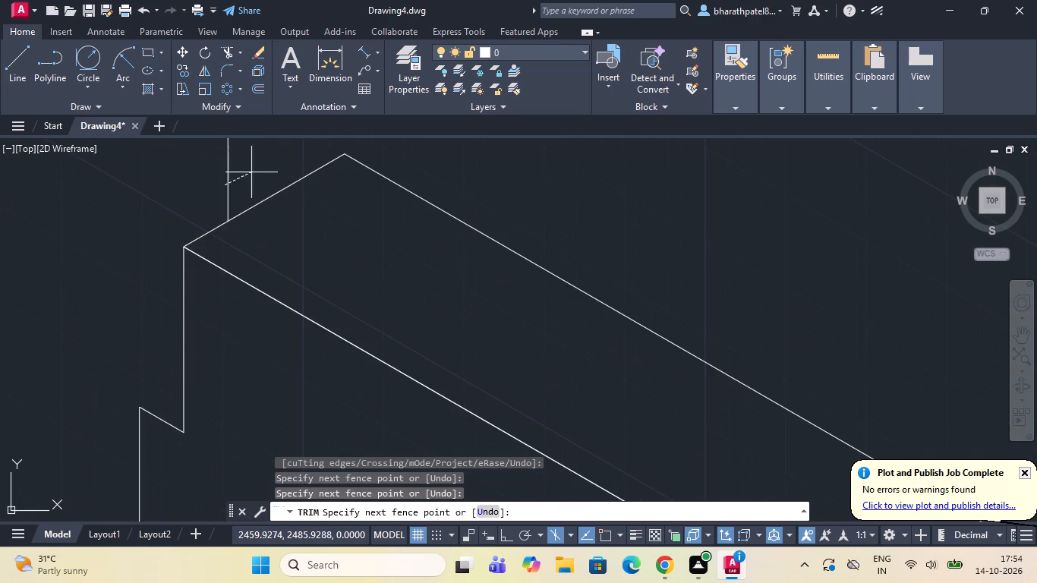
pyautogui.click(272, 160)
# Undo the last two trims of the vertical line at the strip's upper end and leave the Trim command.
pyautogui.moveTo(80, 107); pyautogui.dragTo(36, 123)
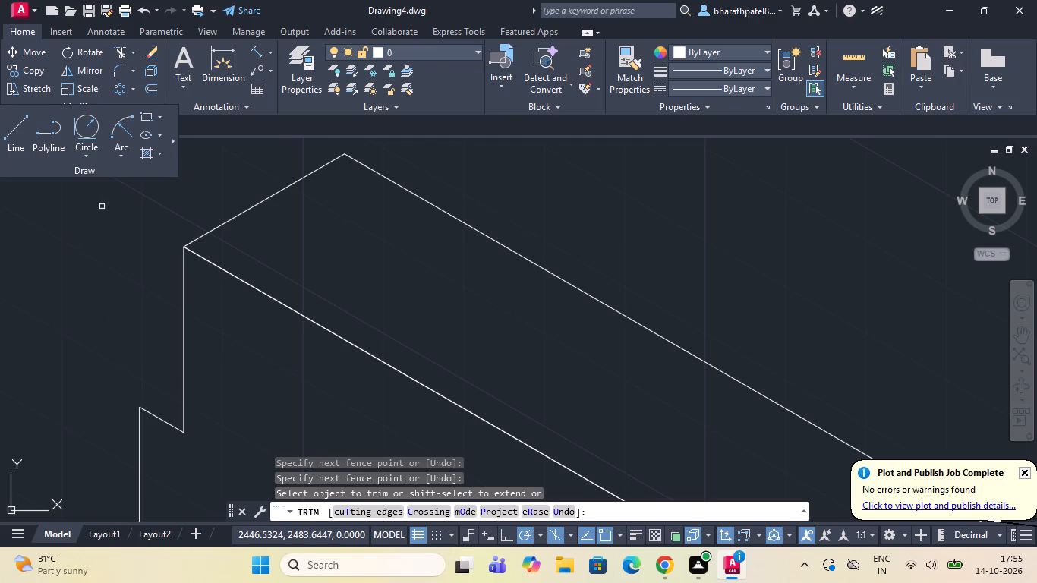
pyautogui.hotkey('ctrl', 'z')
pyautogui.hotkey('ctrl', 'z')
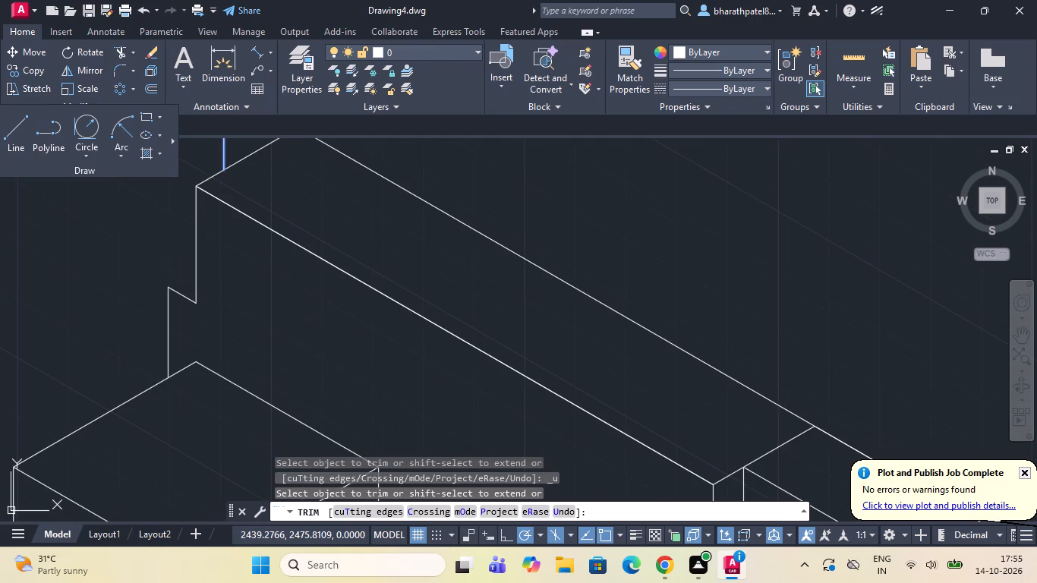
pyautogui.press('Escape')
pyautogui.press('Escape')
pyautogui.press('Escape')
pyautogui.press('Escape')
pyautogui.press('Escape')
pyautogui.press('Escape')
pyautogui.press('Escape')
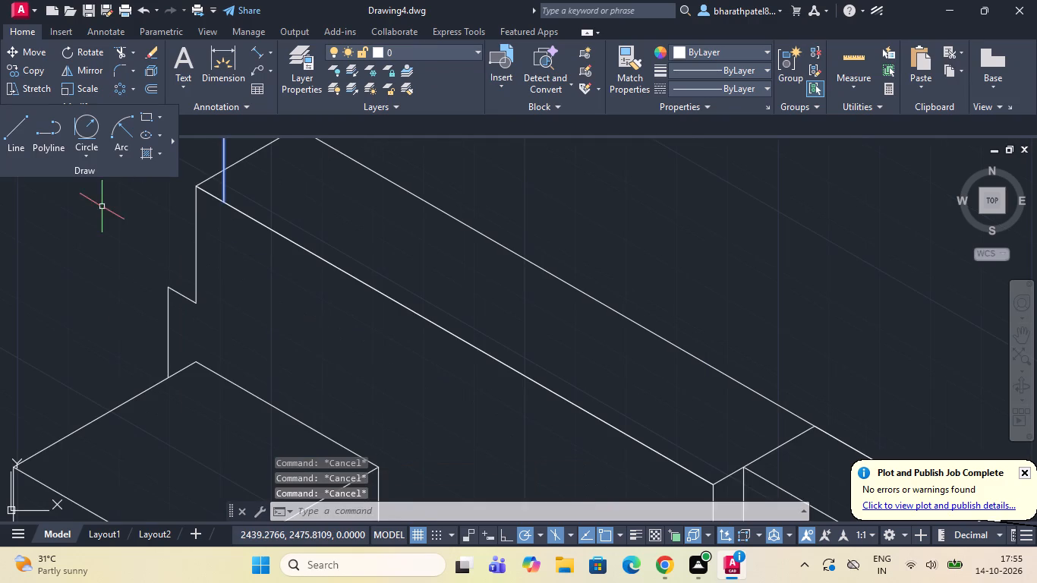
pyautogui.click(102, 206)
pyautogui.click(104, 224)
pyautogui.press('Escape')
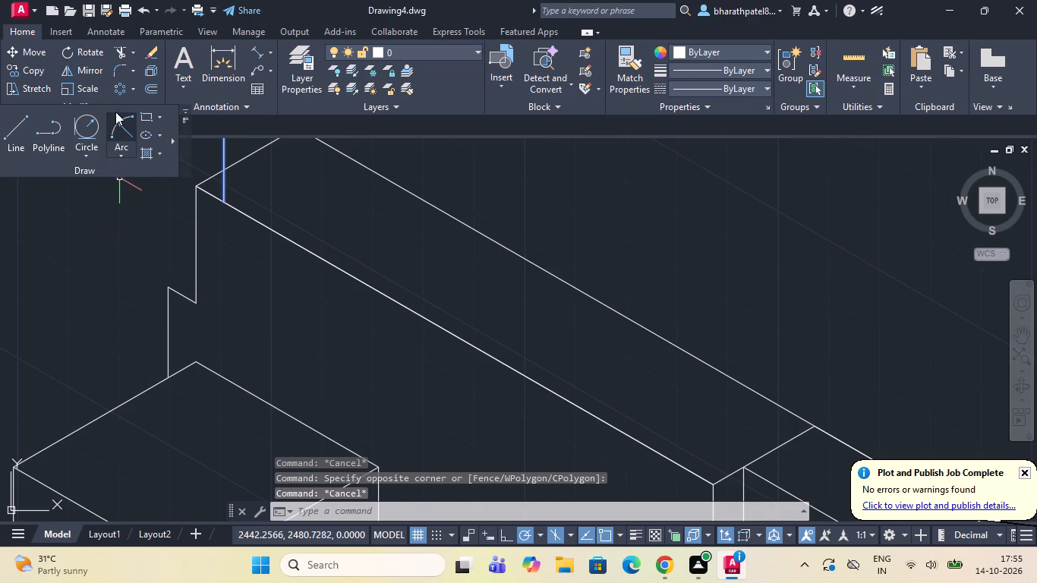
# Dock the detached Draw tools back into the ribbon after the Annotation tools.
pyautogui.moveTo(52, 110); pyautogui.dragTo(222, 49)
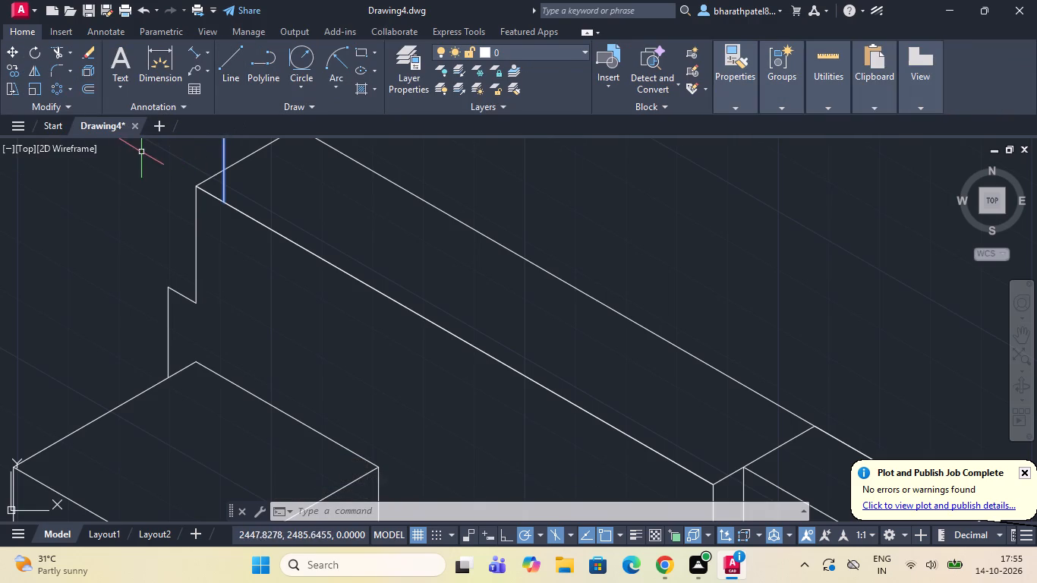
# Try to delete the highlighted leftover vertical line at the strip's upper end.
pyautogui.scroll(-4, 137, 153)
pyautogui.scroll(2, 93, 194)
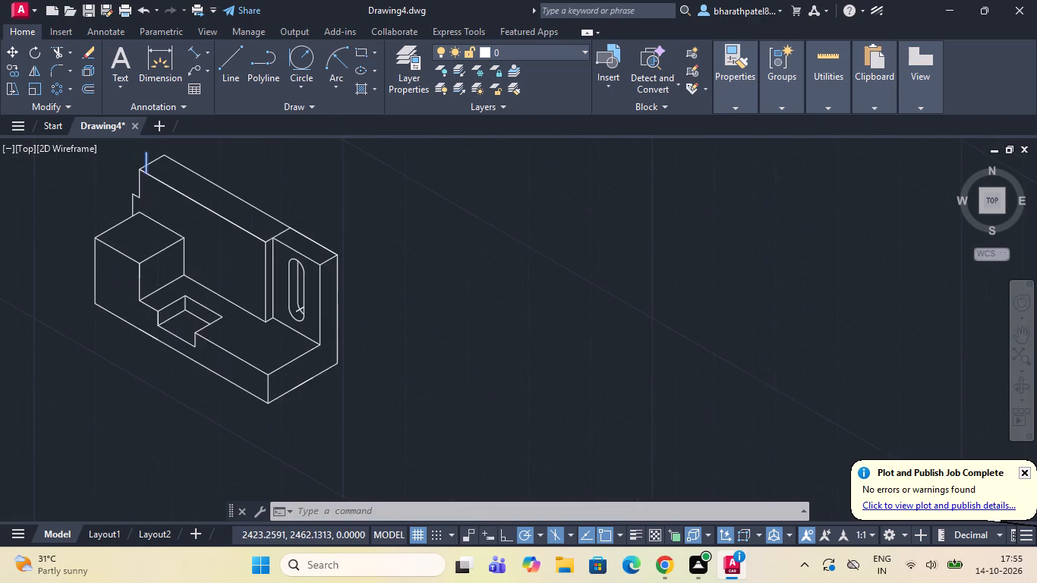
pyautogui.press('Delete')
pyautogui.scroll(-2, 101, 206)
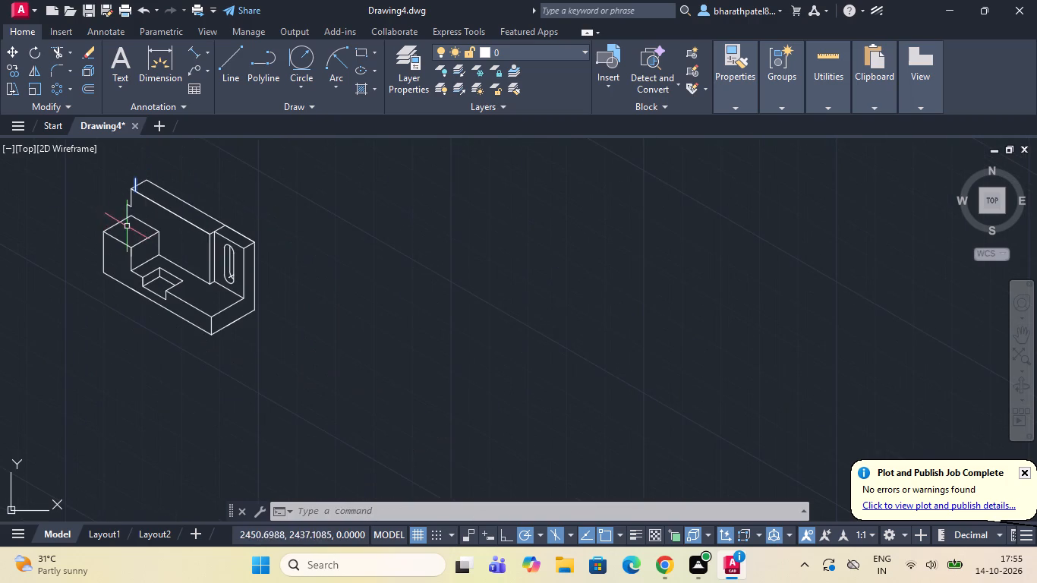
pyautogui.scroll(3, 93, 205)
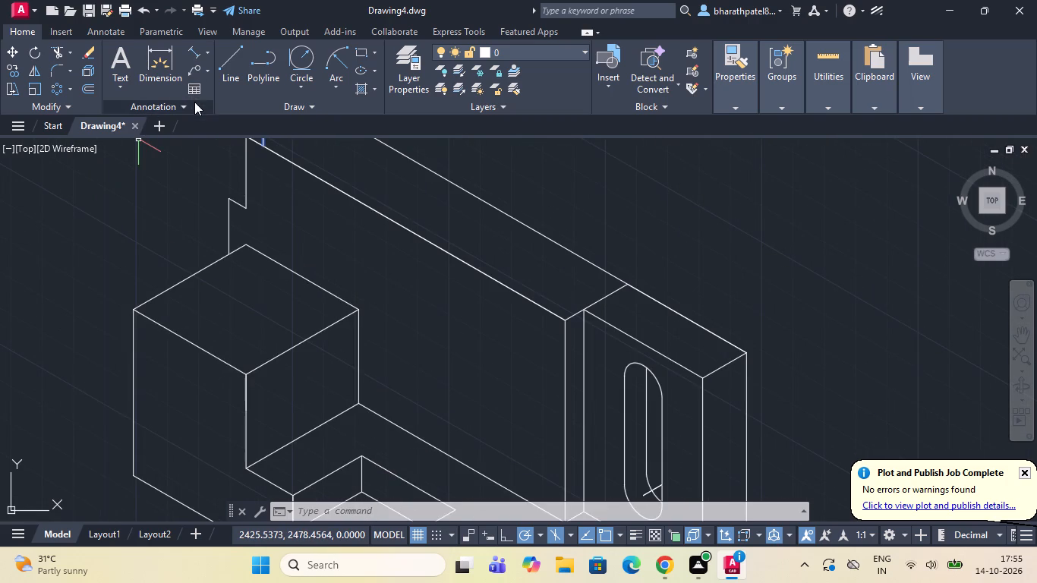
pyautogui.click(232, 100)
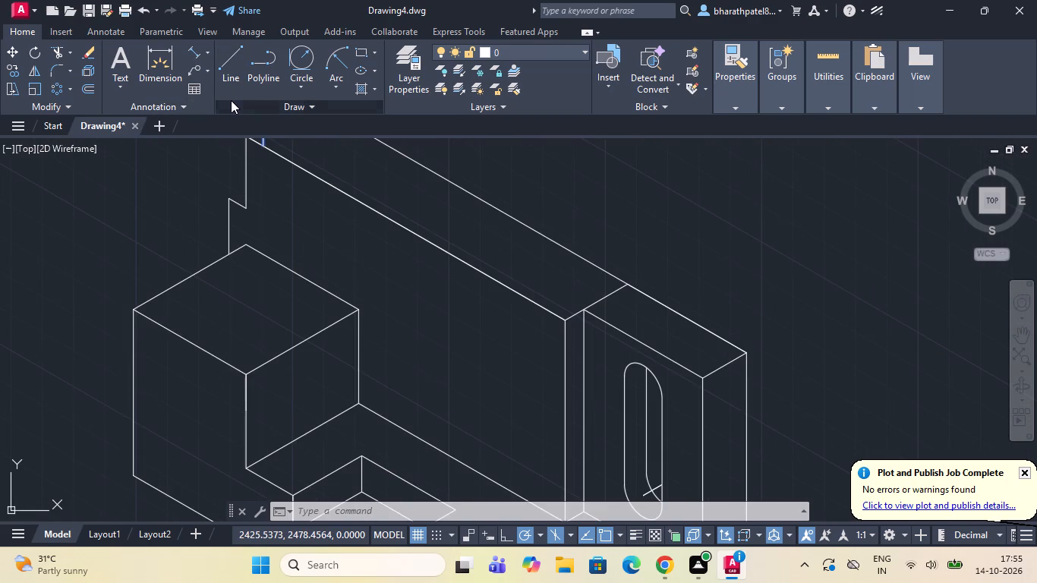
# Move the Draw tools to the front of the ribbon, before the Modify tools.
pyautogui.click(232, 99)
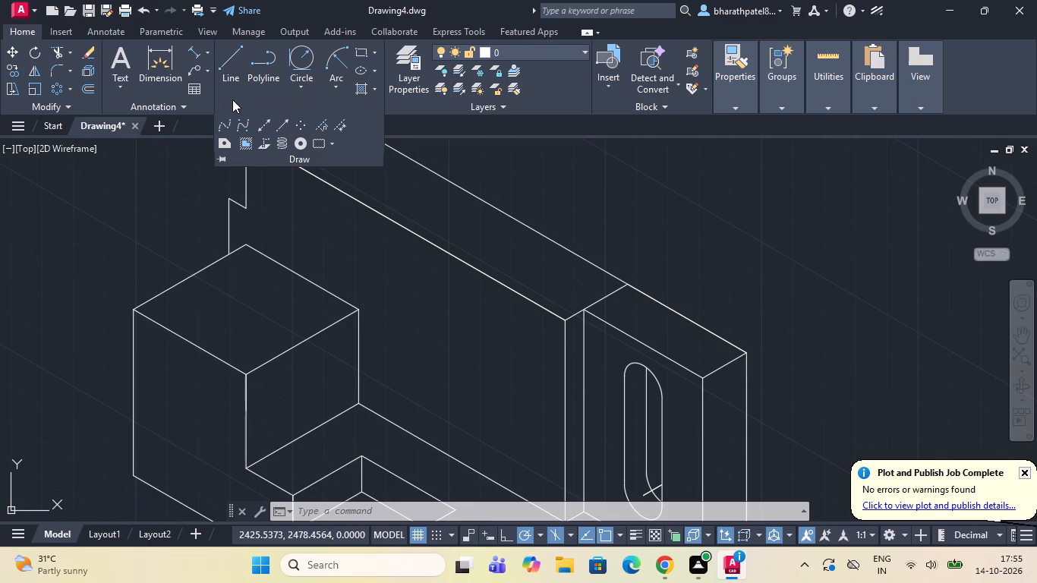
pyautogui.click(459, 166)
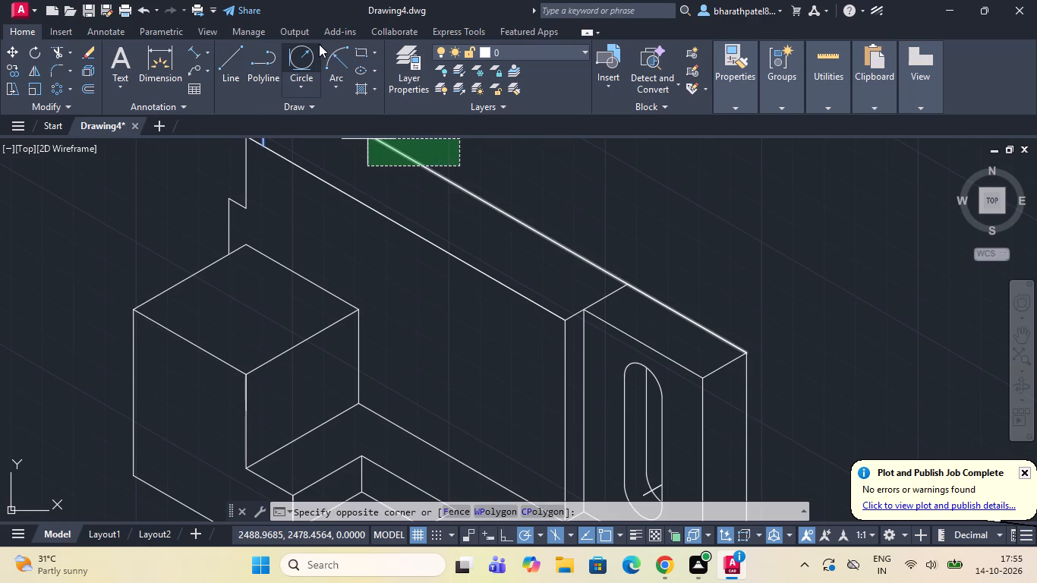
pyautogui.moveTo(323, 44); pyautogui.dragTo(276, 48)
pyautogui.moveTo(238, 109); pyautogui.dragTo(14, 105)
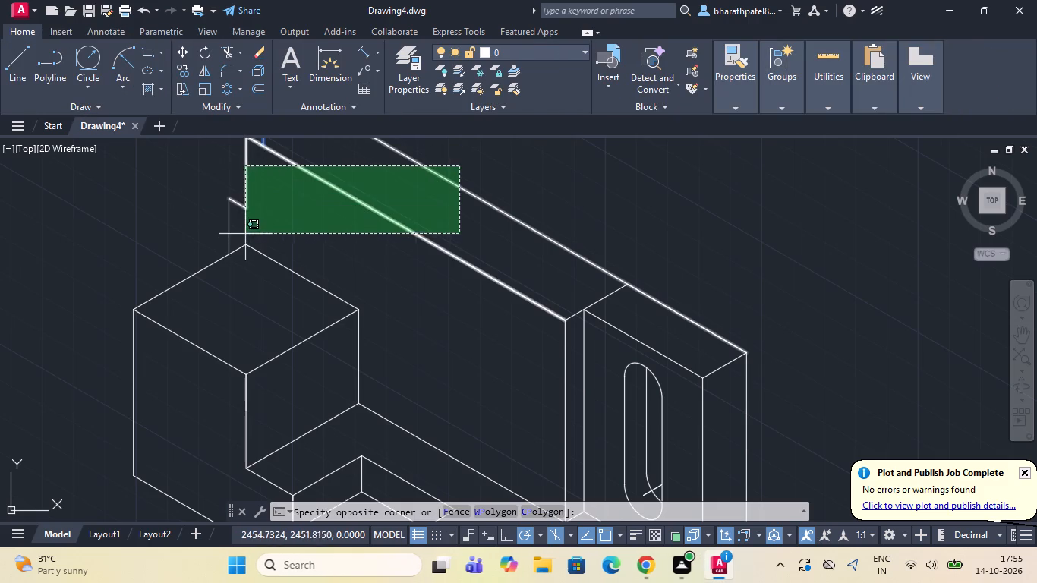
pyautogui.click(225, 227)
pyautogui.press('Escape')
# Delete the leftover vertical line at the strip's upper end.
pyautogui.scroll(-2, 301, 260)
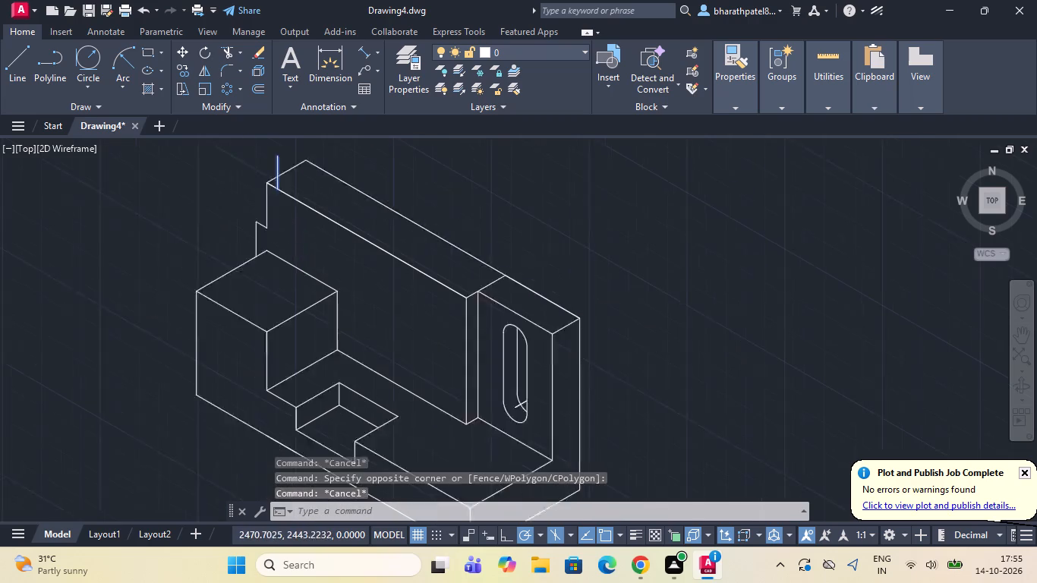
pyautogui.press('Delete')
pyautogui.press('Delete')
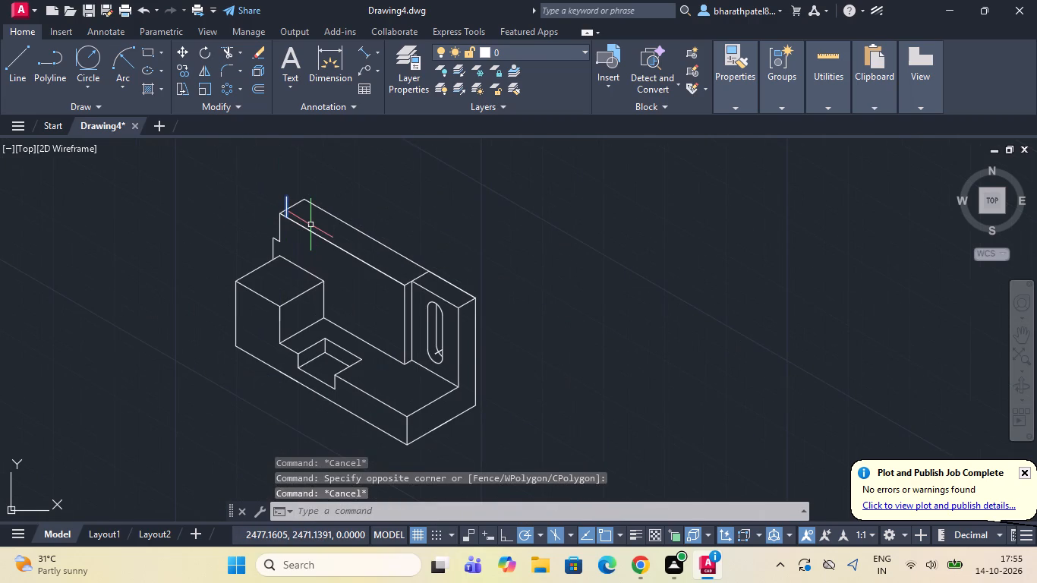
pyautogui.press('Delete')
pyautogui.press('Escape')
pyautogui.press('Escape')
pyautogui.press('Escape')
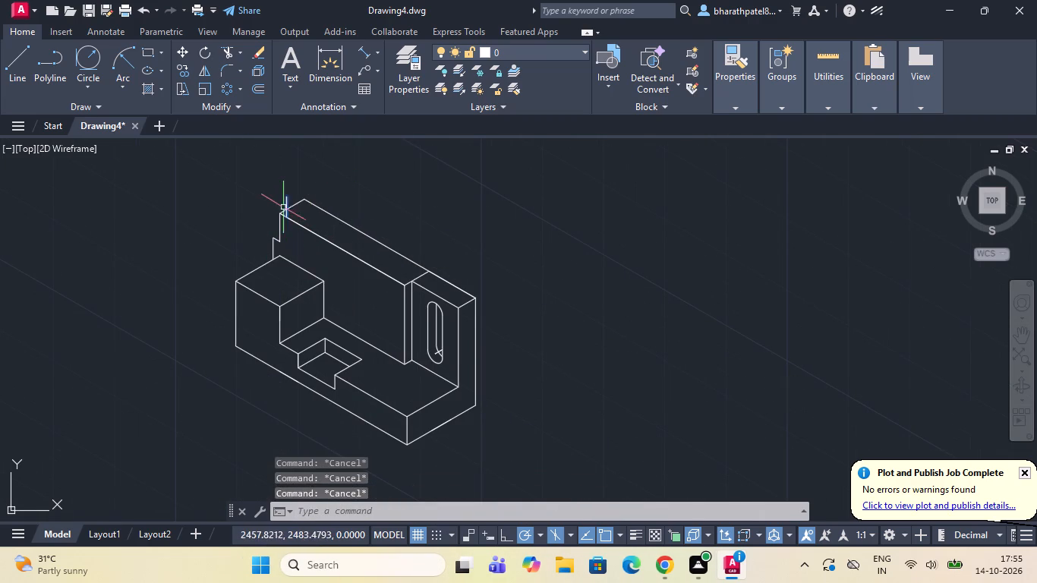
pyautogui.click(287, 203)
pyautogui.press('Delete')
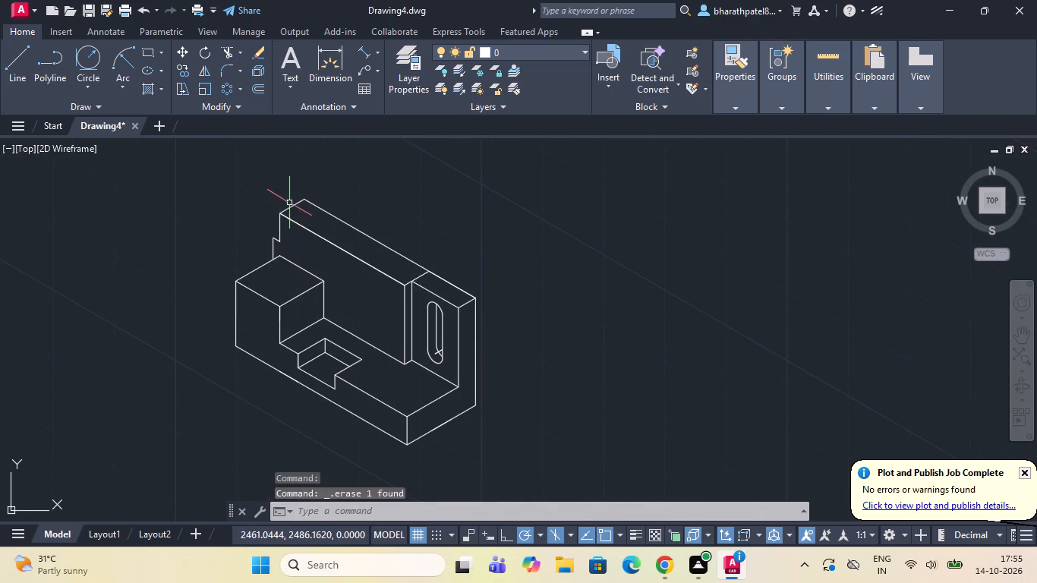
# Draw a 30° isometric line from the outer top corner of the small step behind the end block, past the strip's vertical edge.
pyautogui.click(0, 68)
pyautogui.click(13, 68)
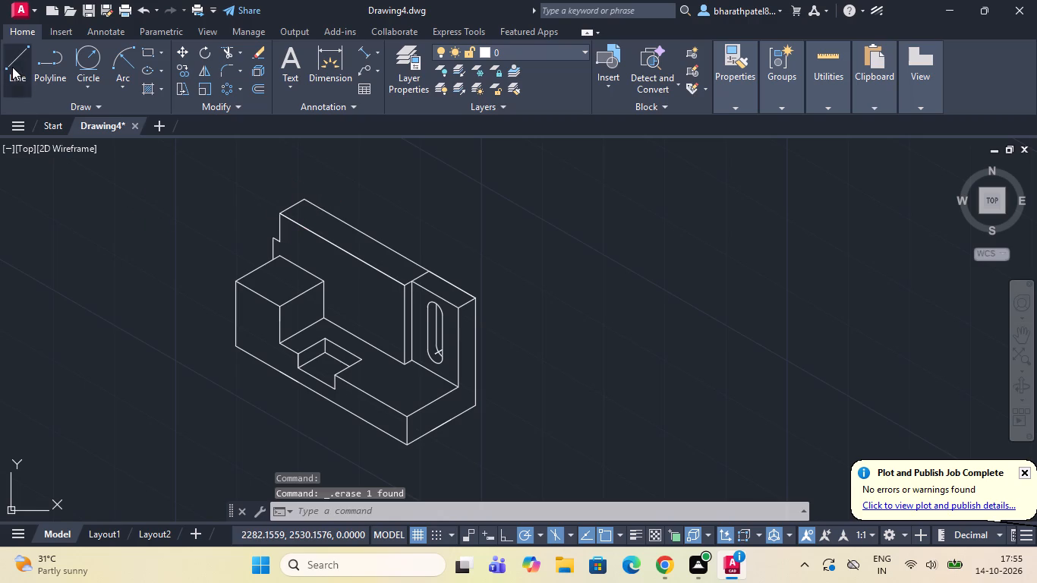
pyautogui.scroll(3, 285, 236)
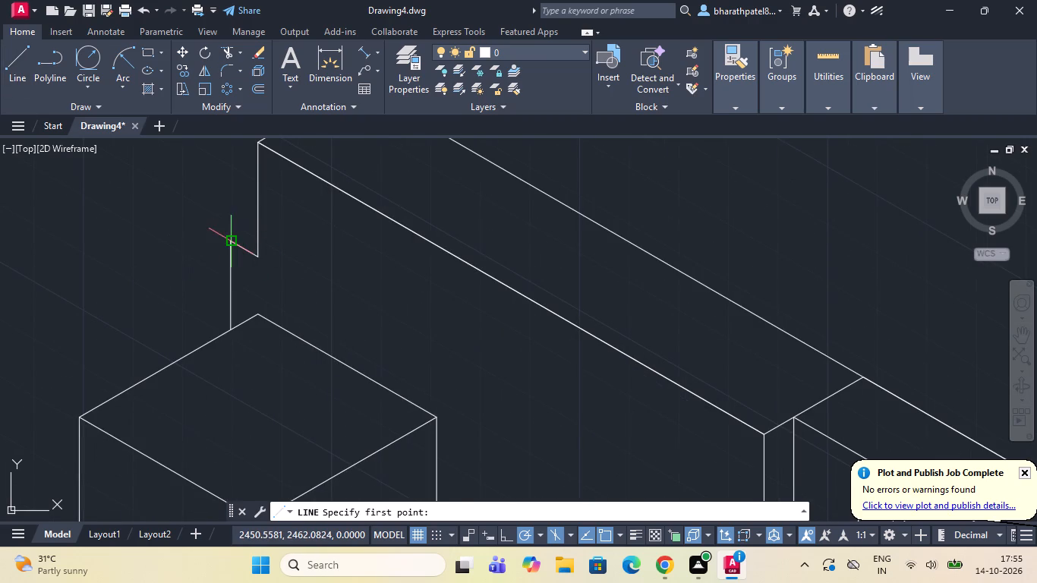
pyautogui.click(232, 241)
pyautogui.click(290, 207)
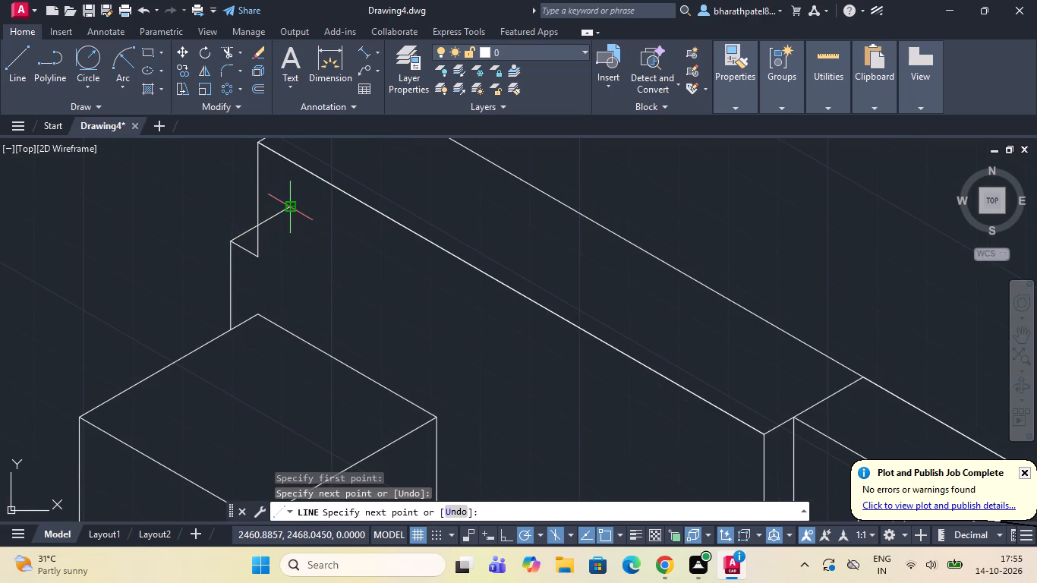
pyautogui.press('Escape')
# Trim the part of the small step's new line that extends past the strip's vertical edge.
pyautogui.click(224, 50)
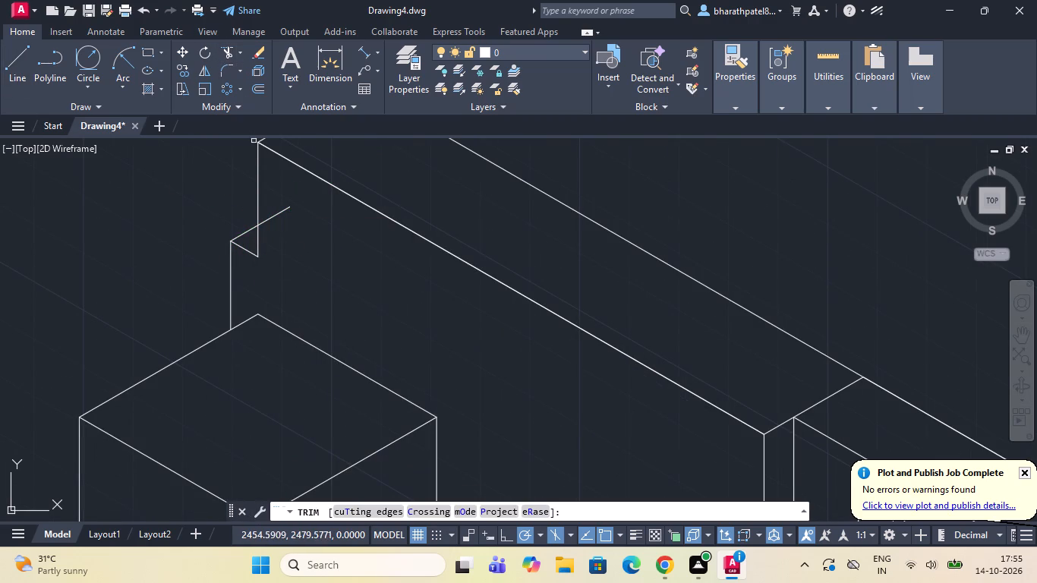
pyautogui.click(276, 214)
# Draw a 30° guide line from the midpoint of the end block's near vertical edge across its inner face and past the far edge.
pyautogui.scroll(-4, 276, 212)
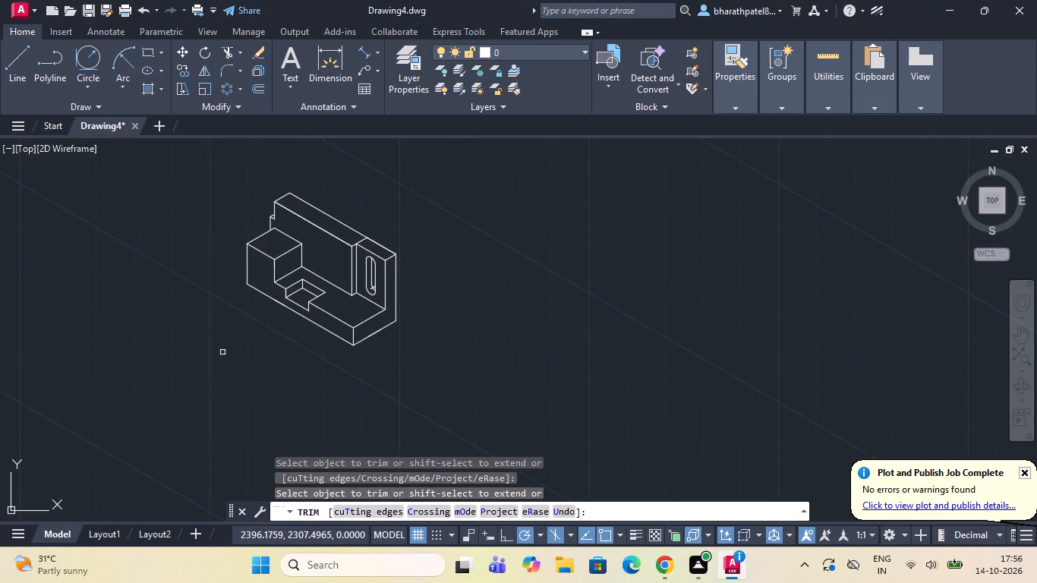
pyautogui.scroll(1, 255, 292)
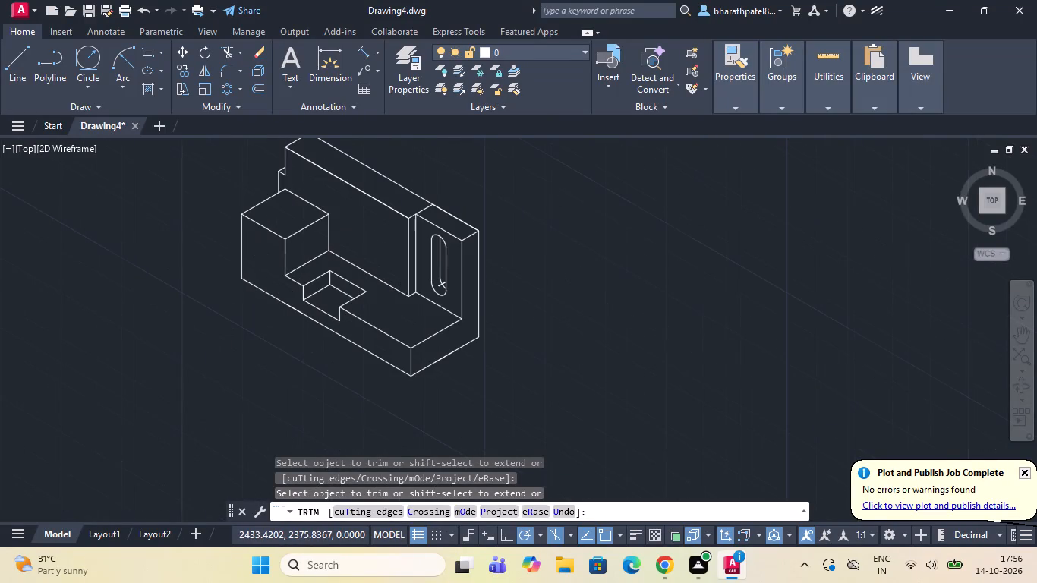
pyautogui.scroll(1, 251, 152)
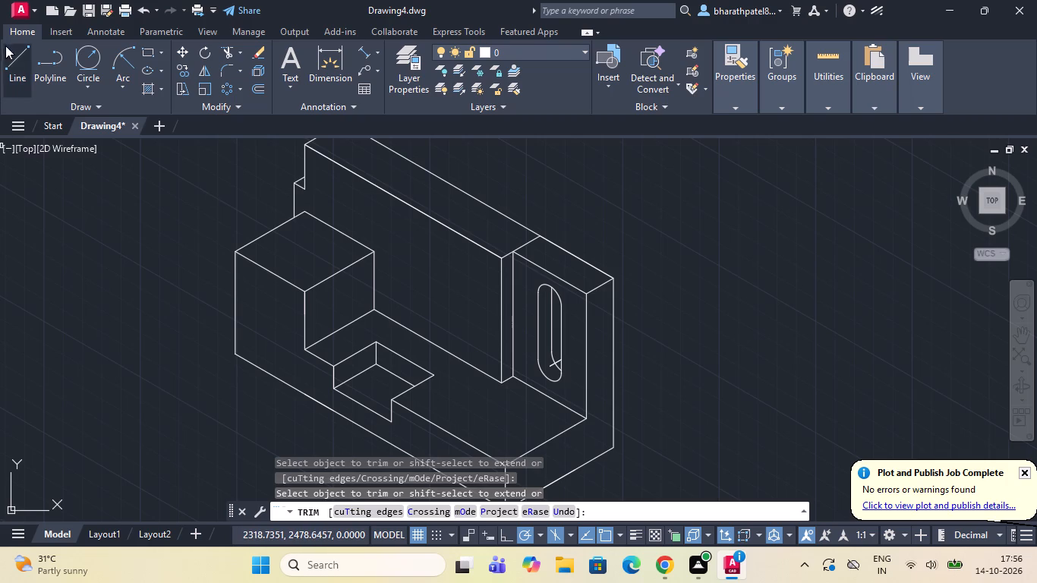
pyautogui.click(15, 62)
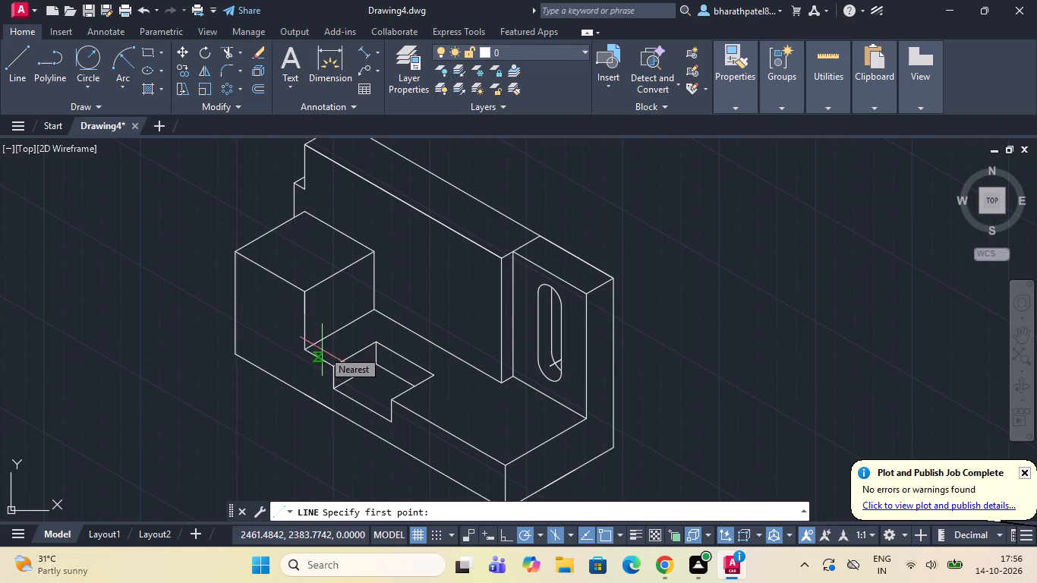
pyautogui.click(309, 319)
pyautogui.click(398, 271)
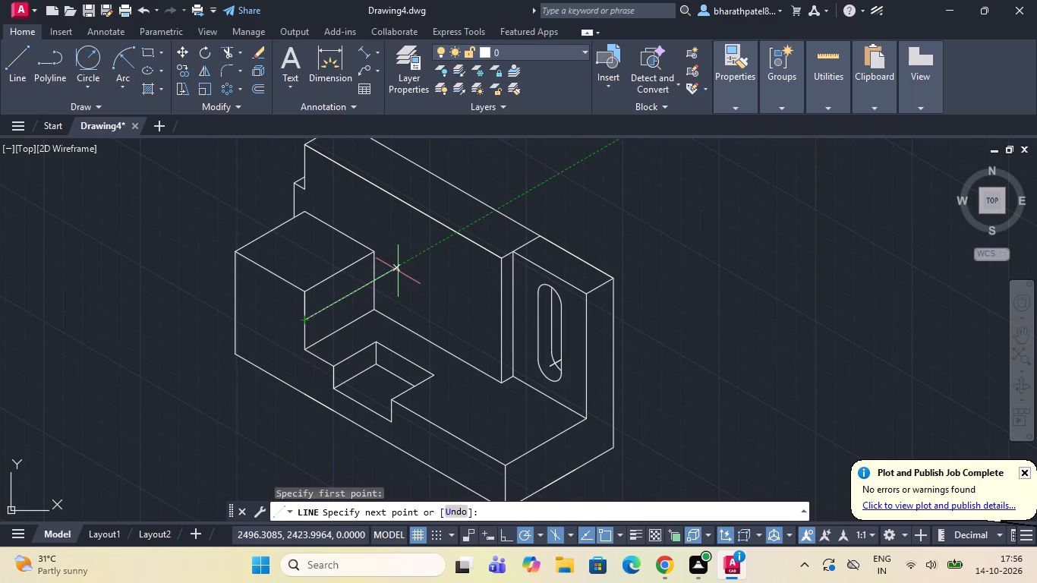
pyautogui.press('Escape')
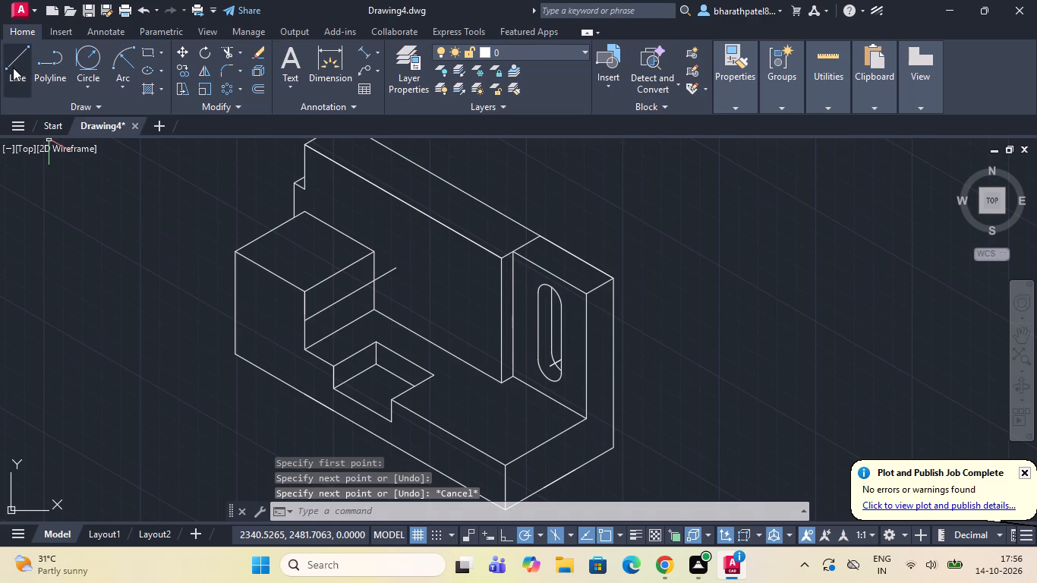
# Draw a 9.5 line along the guide from the edge midpoint, ending with a short vertical marker upward.
pyautogui.click(12, 64)
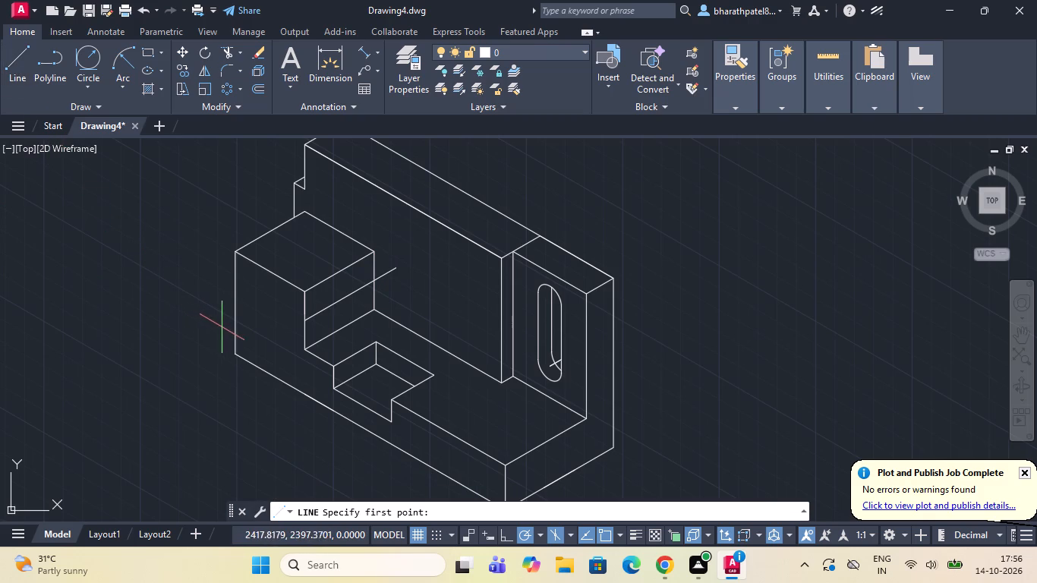
pyautogui.click(305, 322)
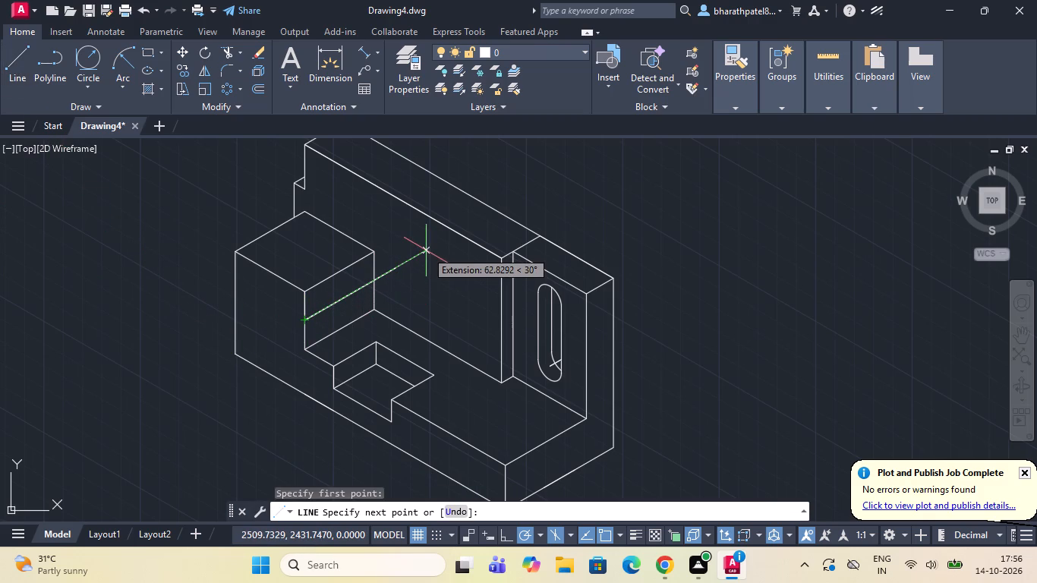
pyautogui.write('9.5')
pyautogui.press('Return')
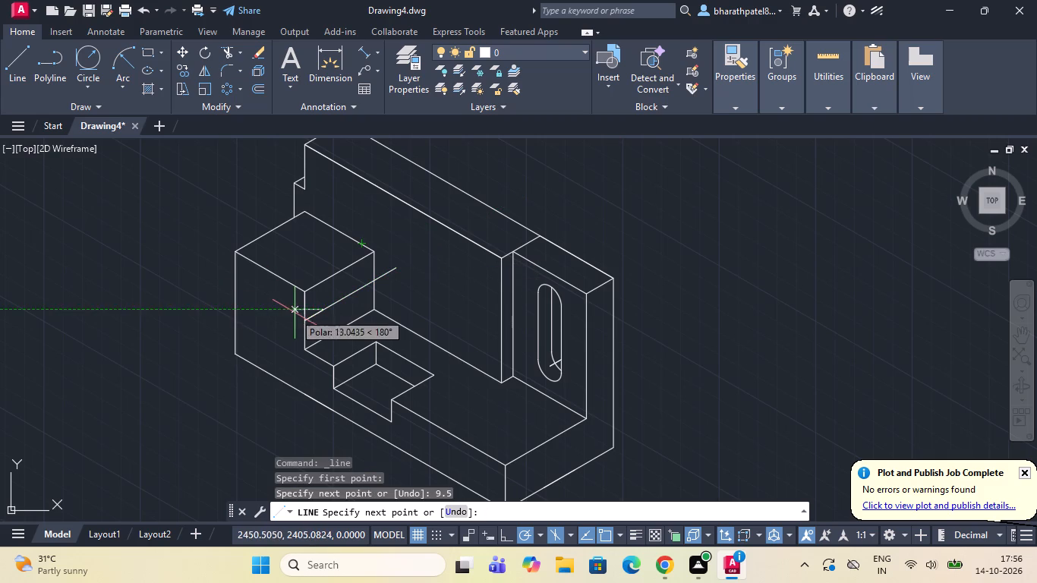
pyautogui.scroll(3, 311, 315)
pyautogui.click(351, 261)
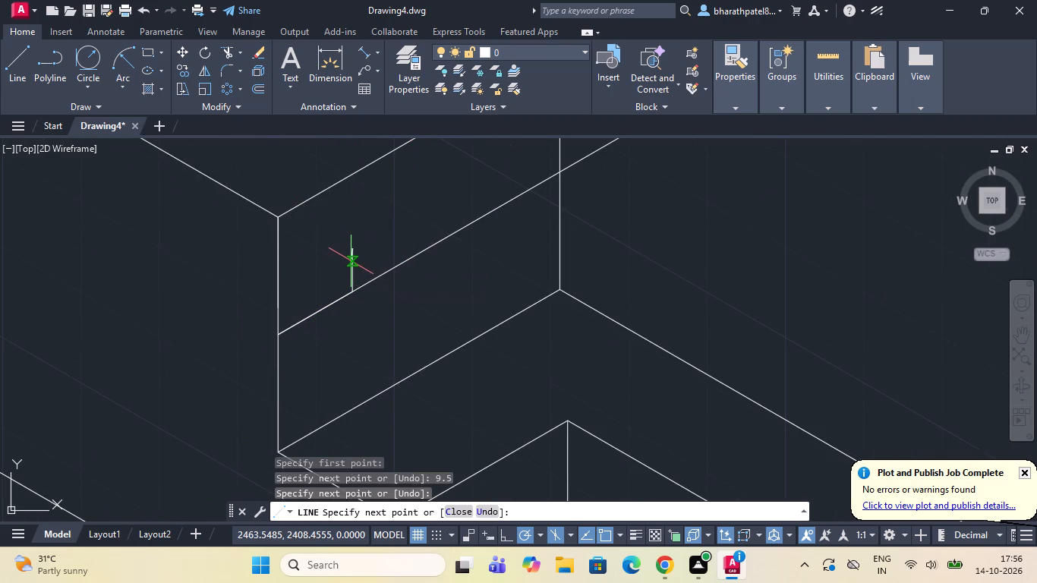
pyautogui.press('Escape')
# Draw an isocircle of radius 6 in the right isoplane, centred at the base of the vertical marker on the end block's inner face.
pyautogui.scroll(-1, 360, 307)
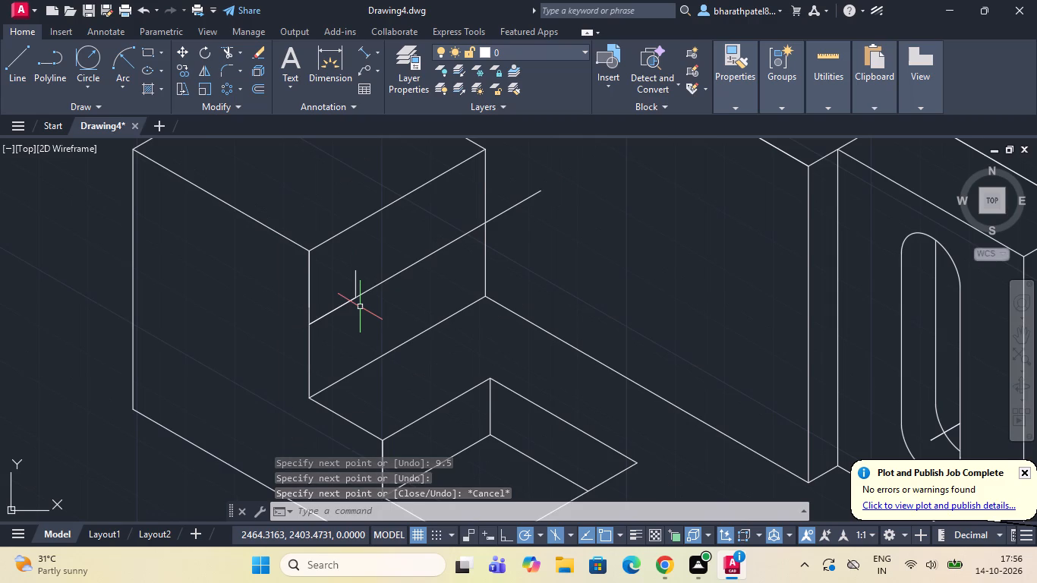
pyautogui.write('ell')
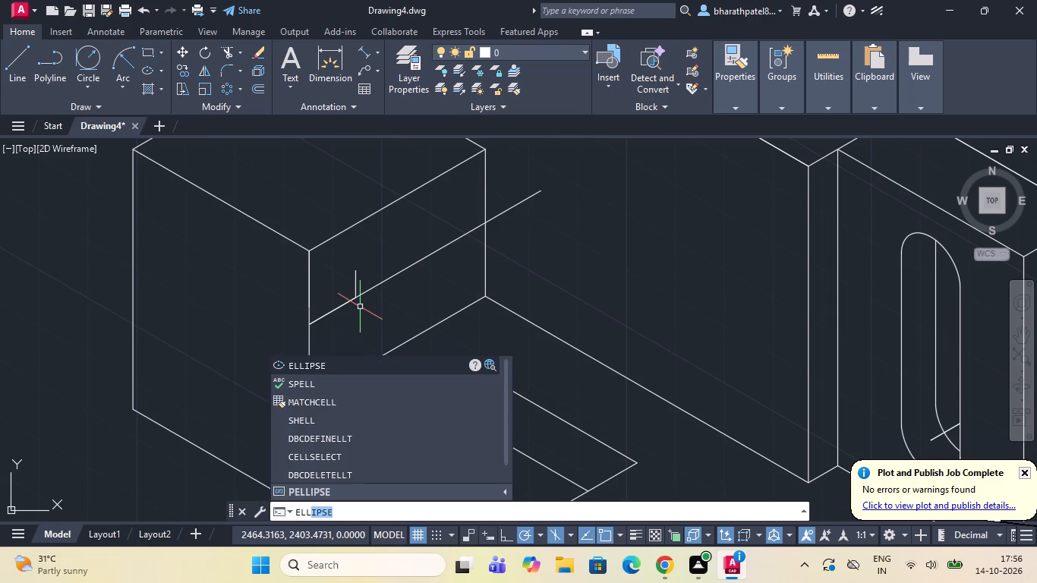
pyautogui.press('Return')
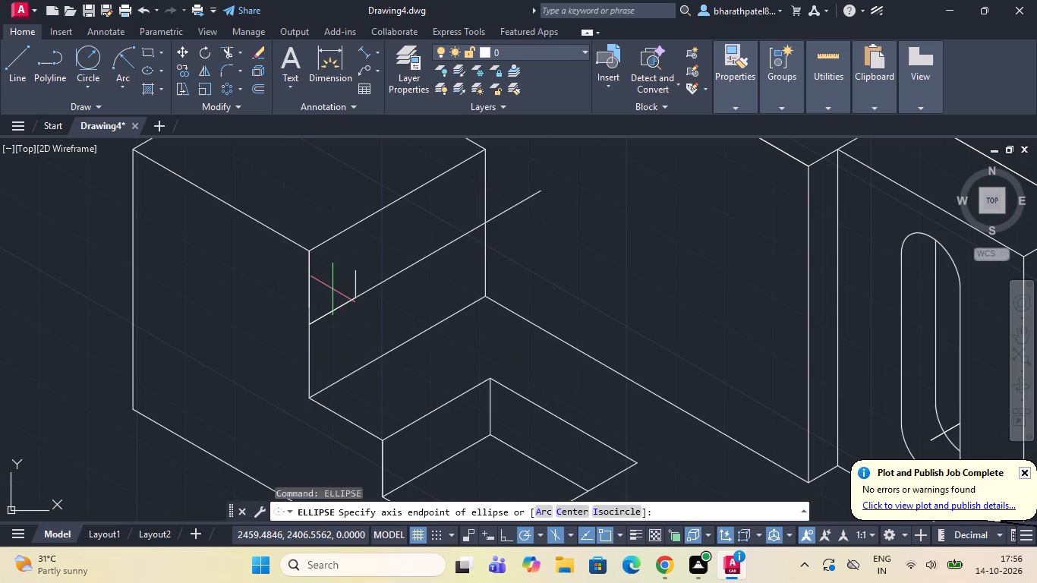
pyautogui.click(358, 300)
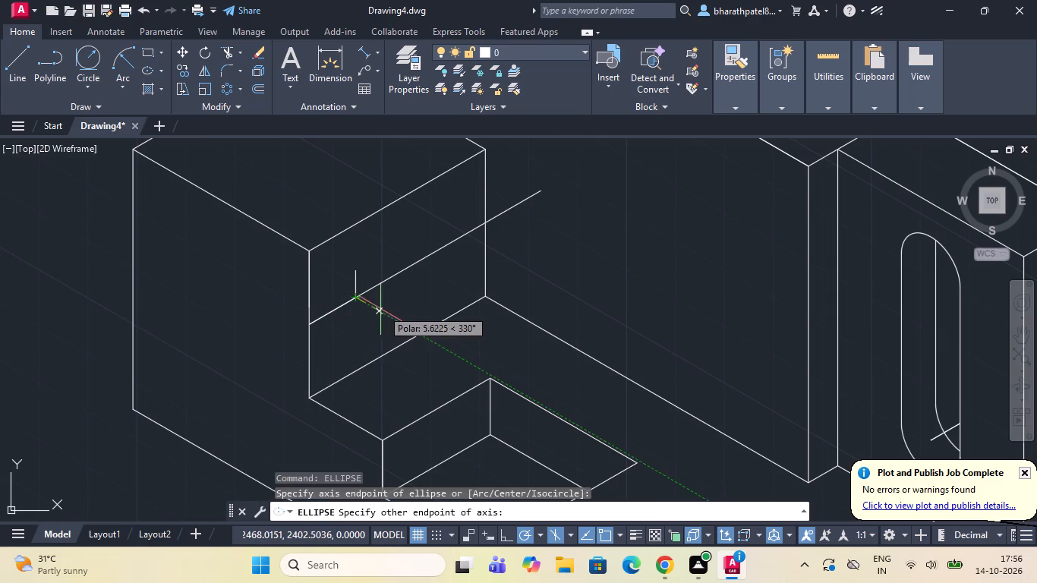
pyautogui.press('Escape')
pyautogui.press('space')
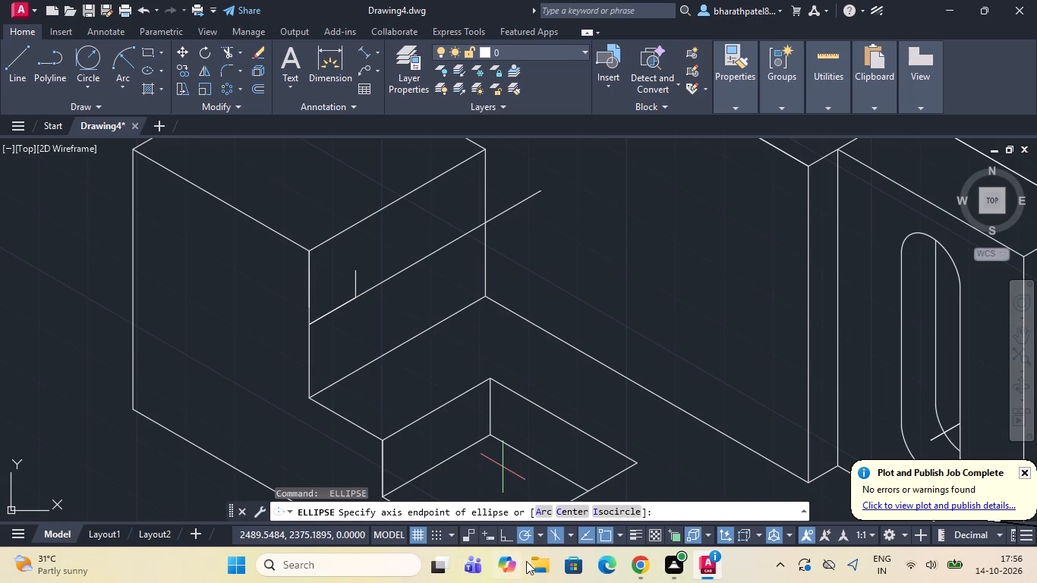
pyautogui.click(617, 510)
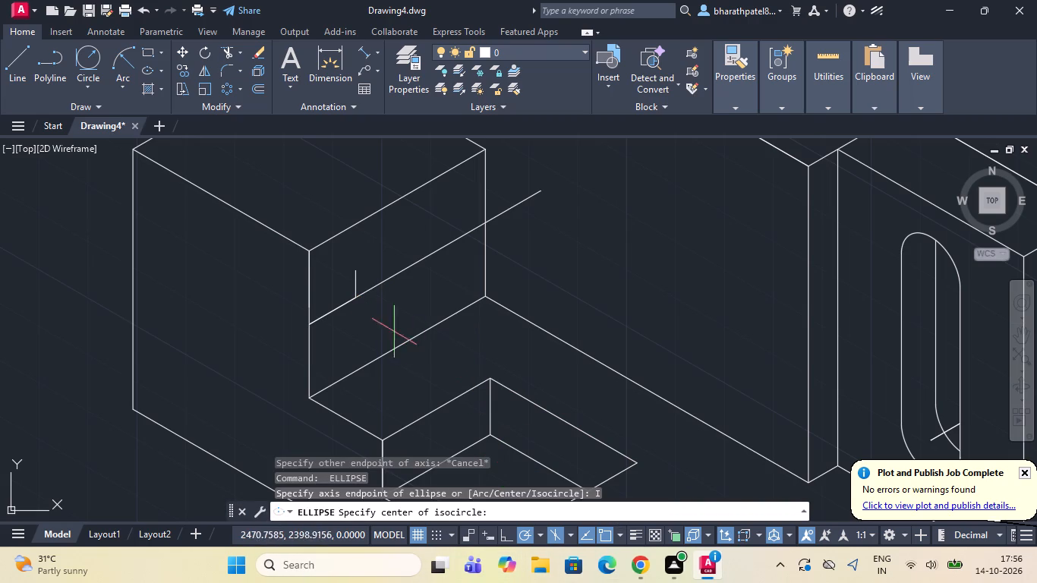
pyautogui.click(354, 297)
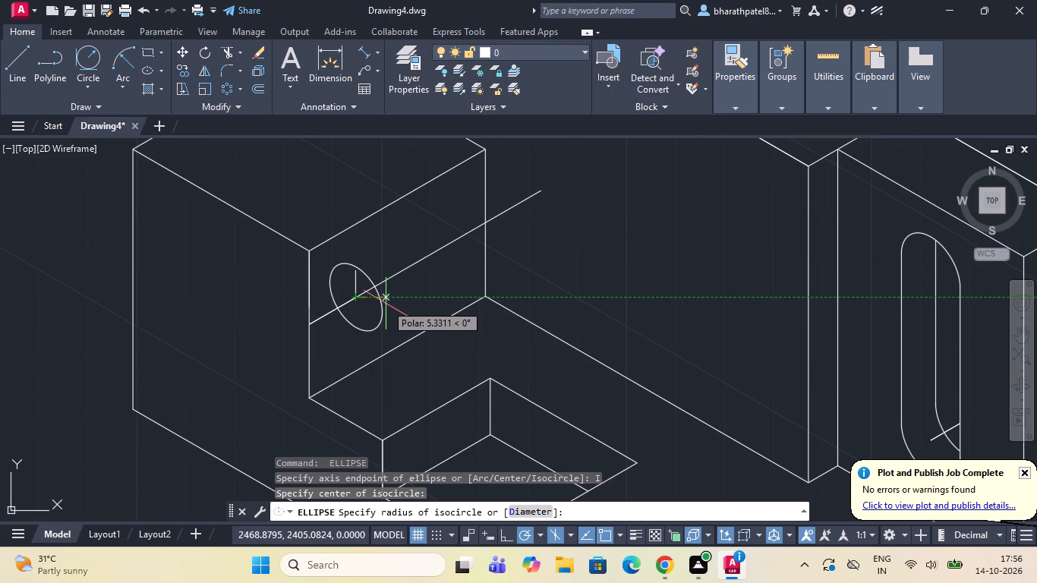
pyautogui.press('F5')
pyautogui.press('F5')
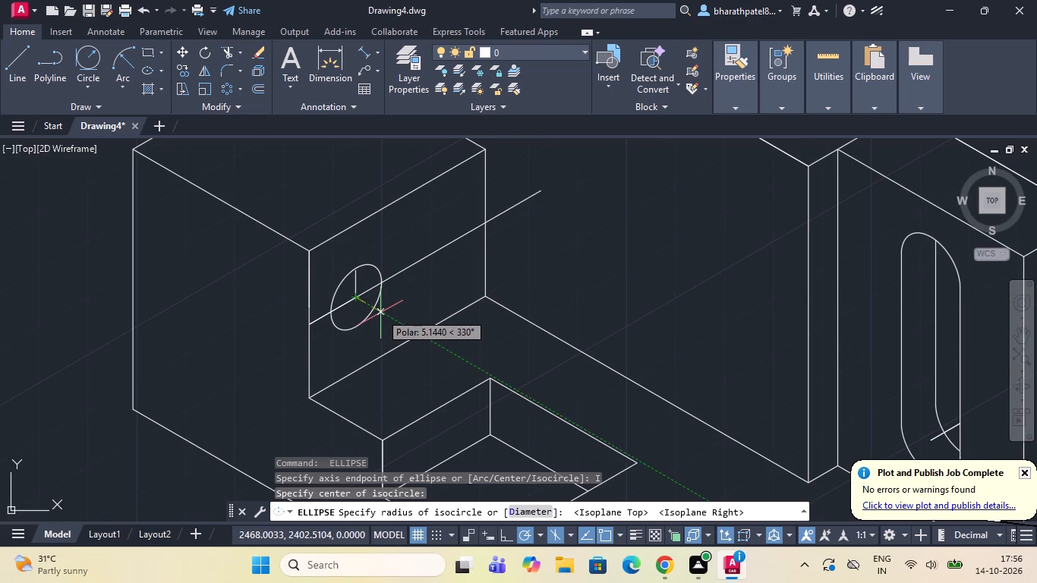
pyautogui.press('6')
pyautogui.press('Return')
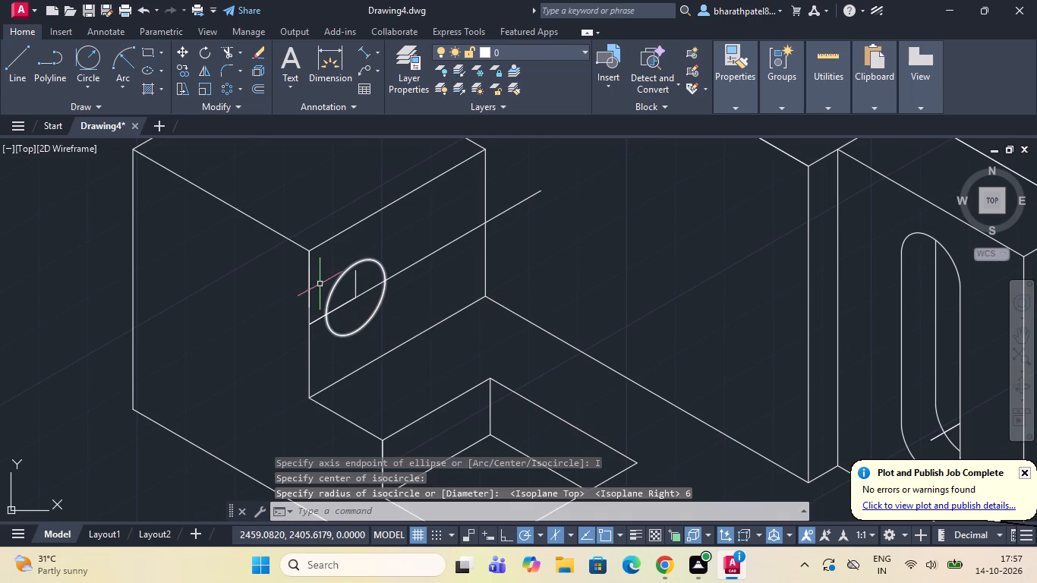
# Draw a 17 line along the 30° guide from the isocircle's centre, ending with a short vertical marker downward.
pyautogui.click(63, 101)
pyautogui.click(11, 63)
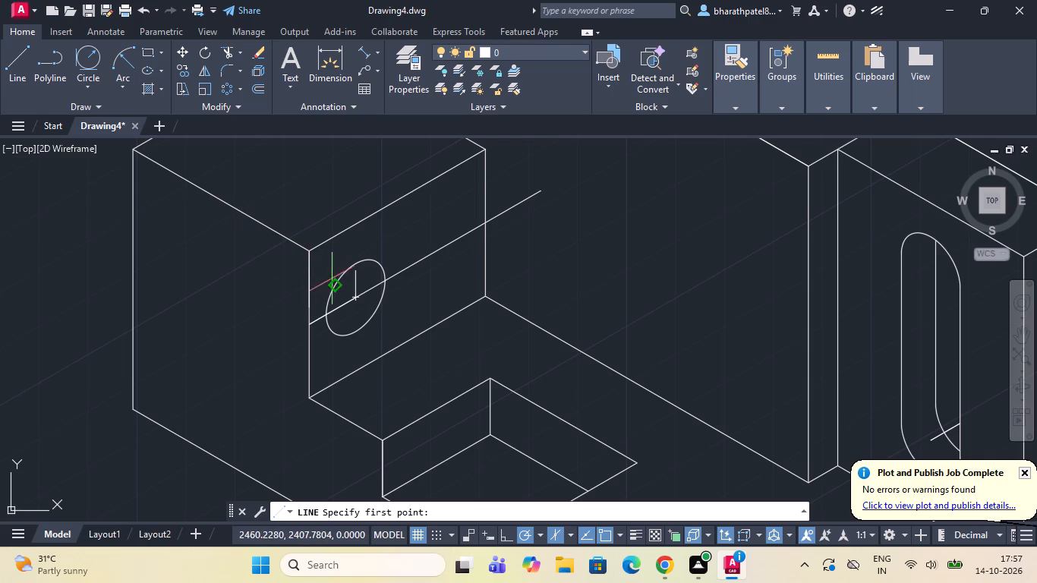
pyautogui.click(353, 298)
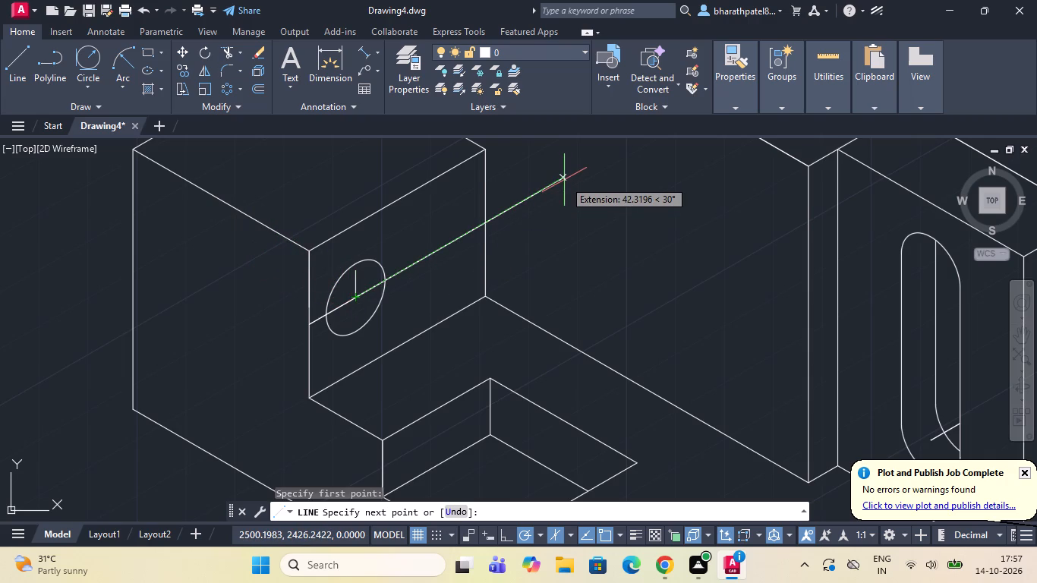
pyautogui.write('17')
pyautogui.press('Return')
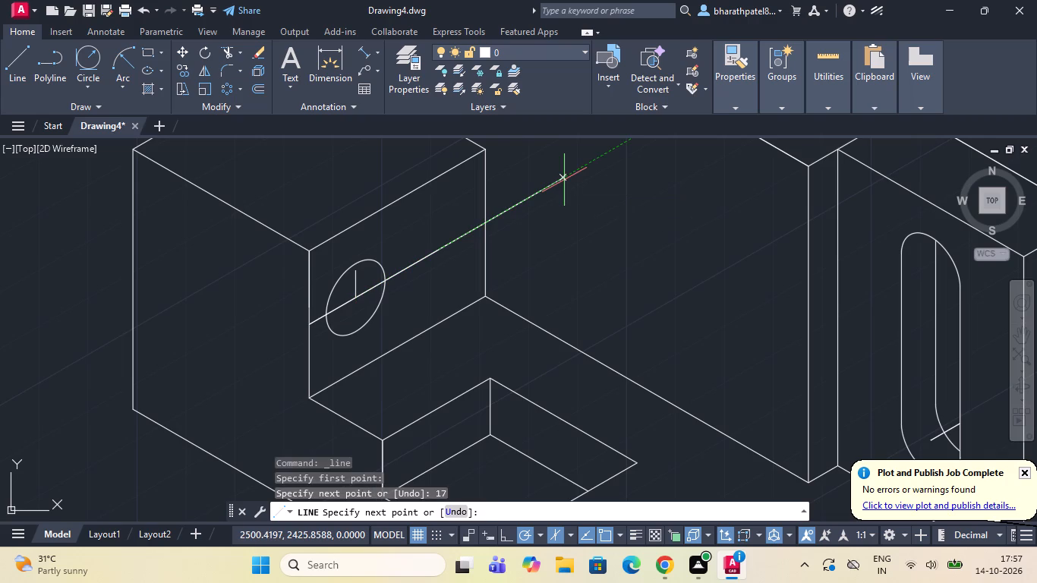
pyautogui.click(440, 281)
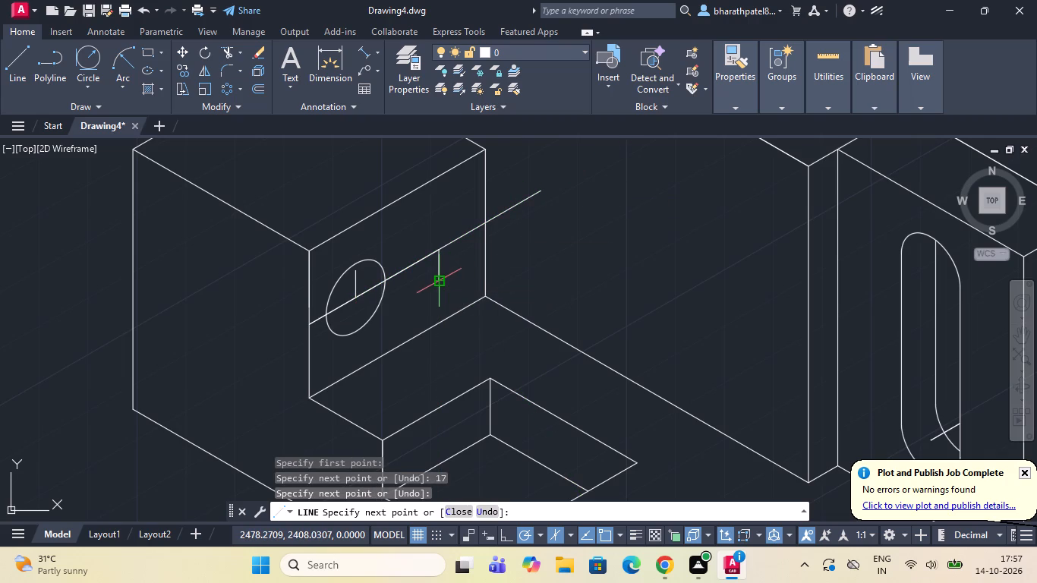
pyautogui.press('`')
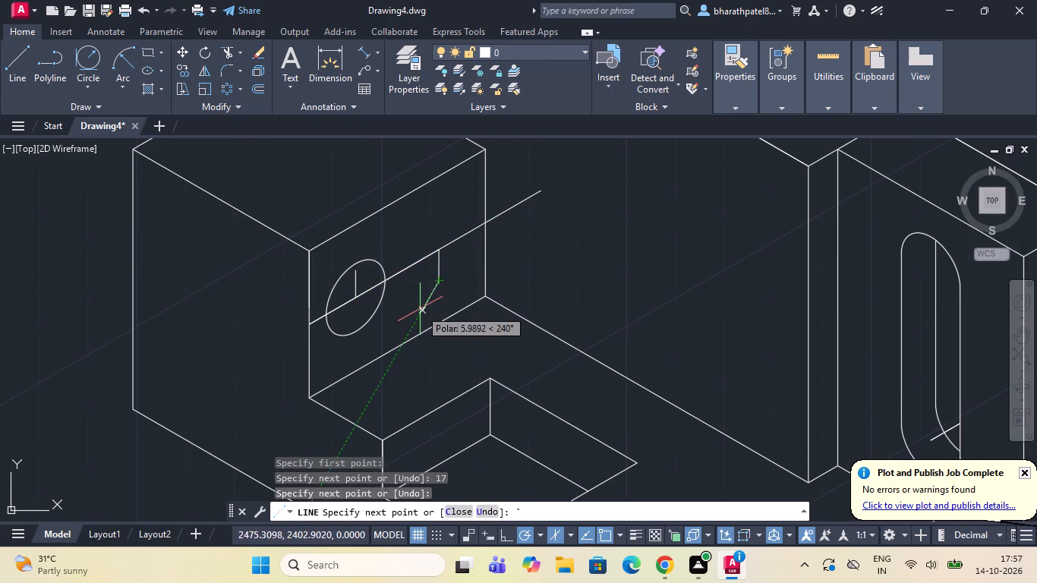
pyautogui.press('Escape')
# Copy the isocircle from its centre to the far end of the 17 line on the end block's inner face.
pyautogui.click(377, 261)
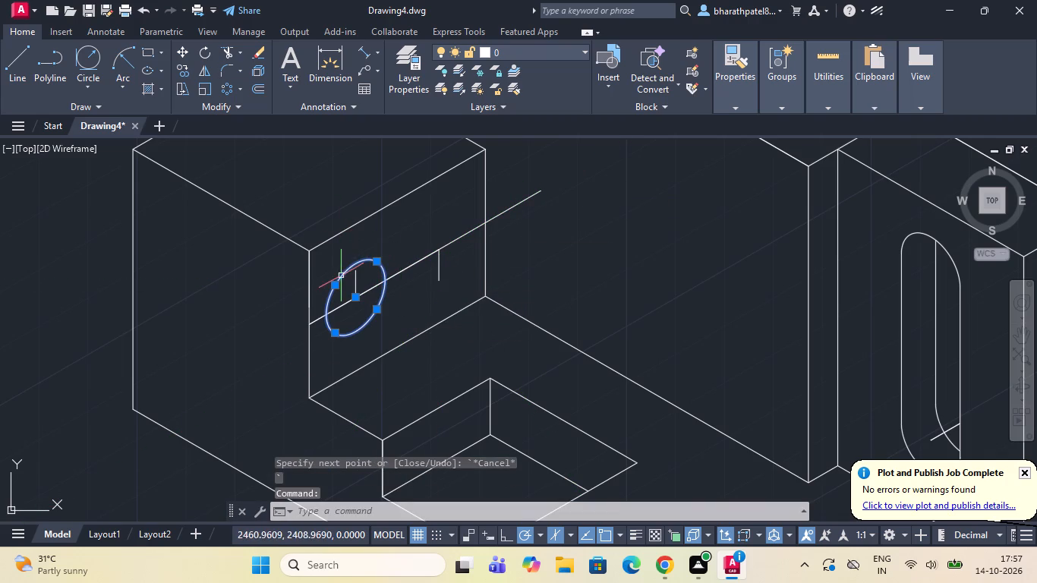
pyautogui.click(185, 67)
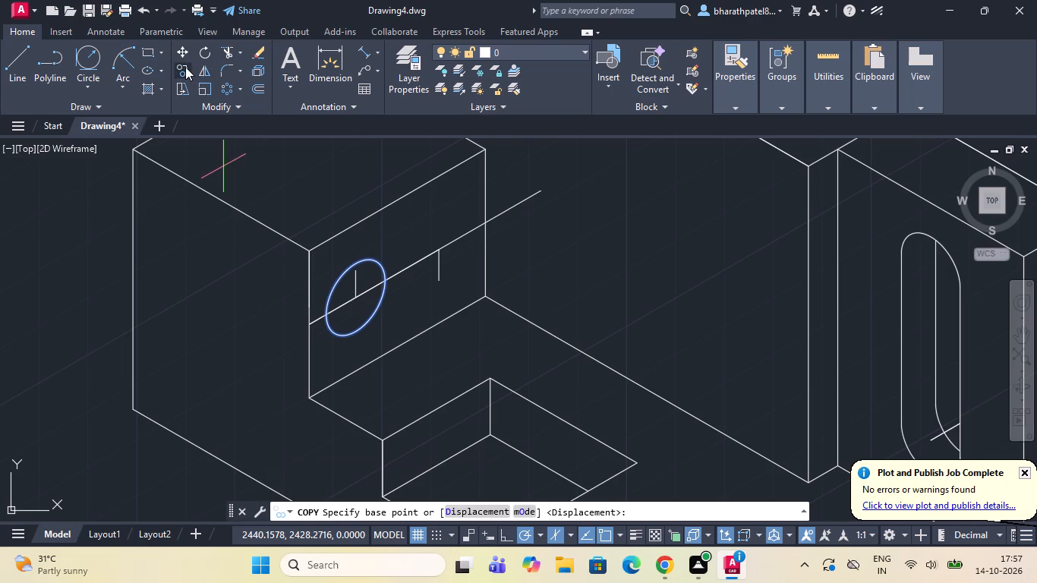
pyautogui.click(355, 293)
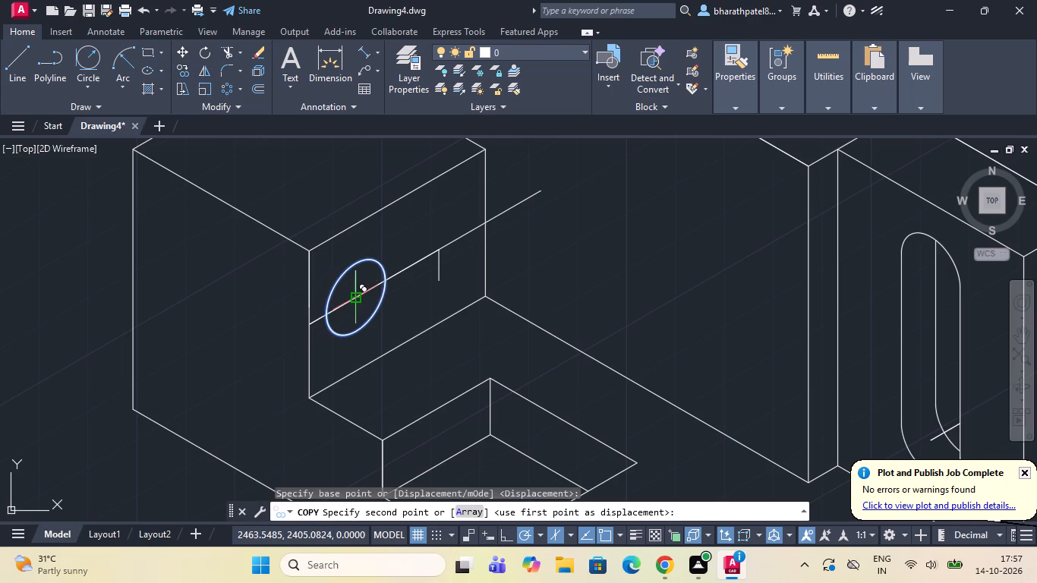
pyautogui.scroll(2, 433, 266)
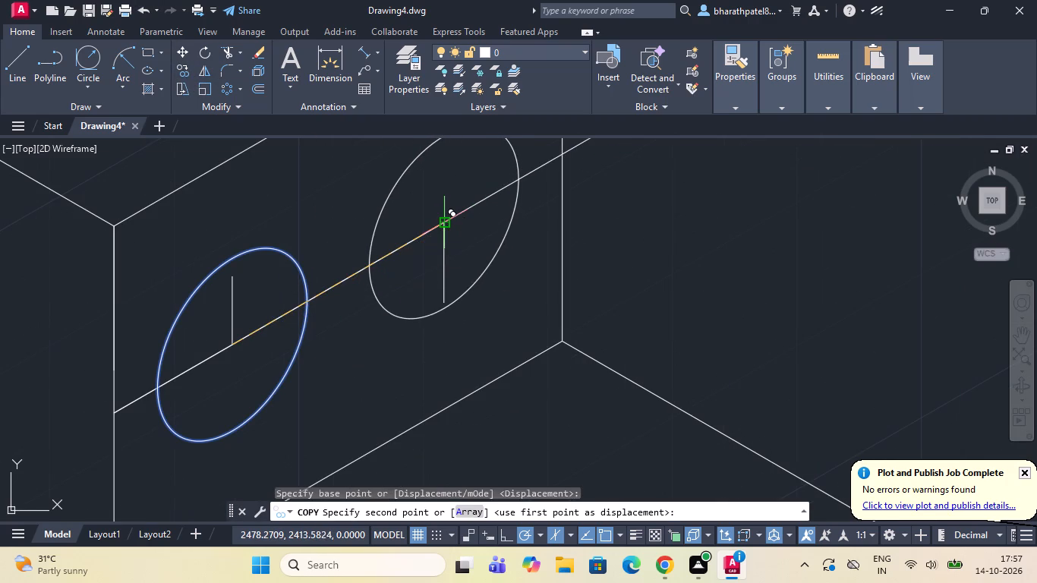
pyautogui.click(447, 225)
pyautogui.scroll(-3, 447, 225)
pyautogui.press('Escape')
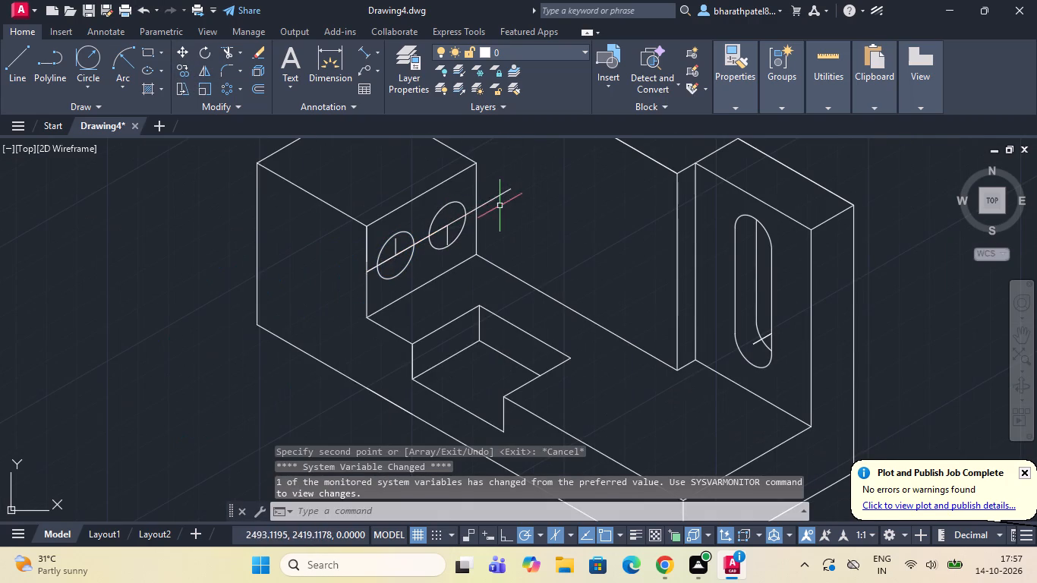
# Erase the long 30° guide line and the two short vertical markers inside the isocircles.
pyautogui.click(500, 196)
pyautogui.click(446, 235)
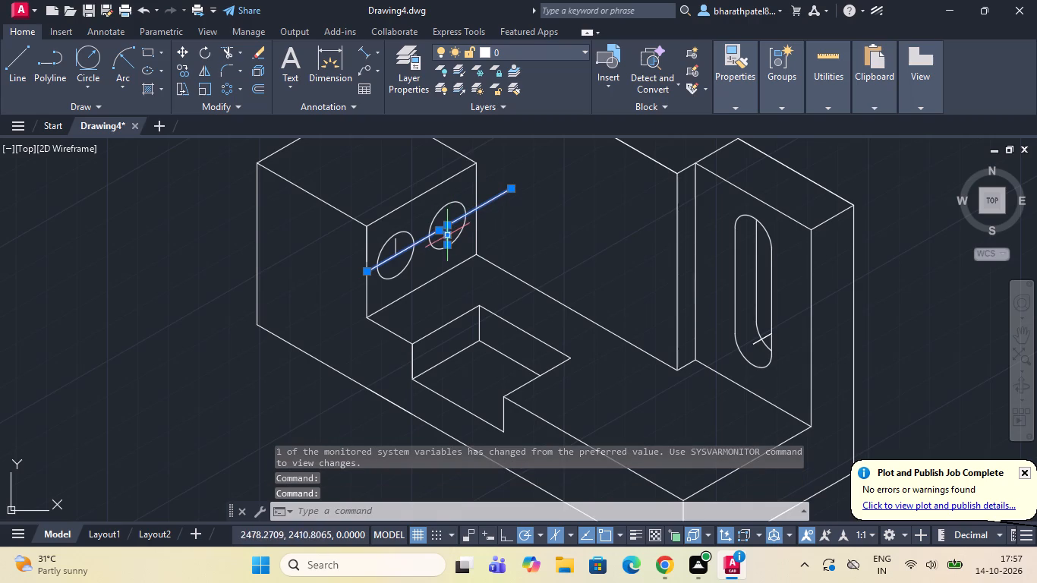
pyautogui.click(397, 247)
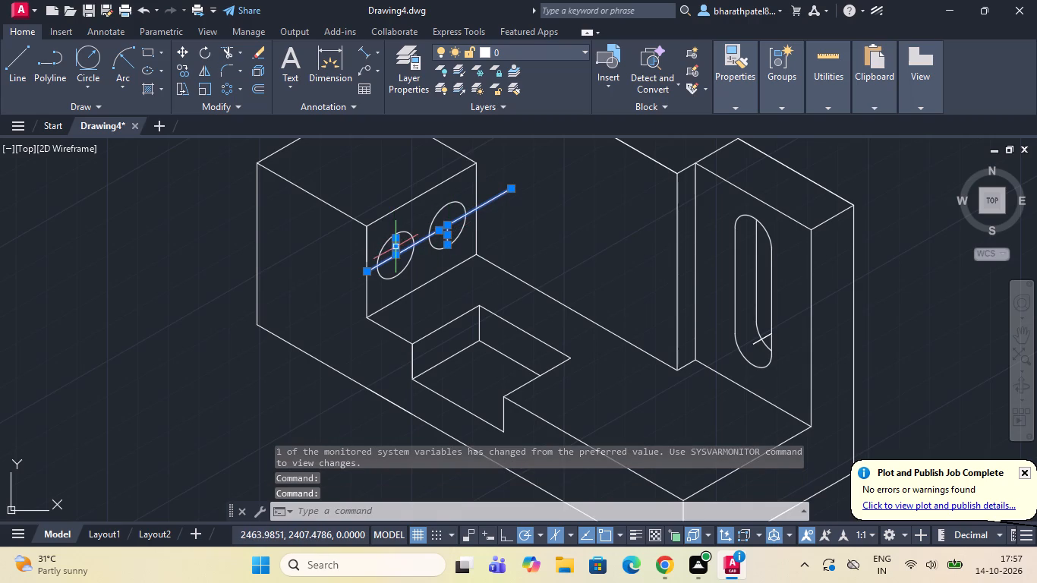
pyautogui.press('Delete')
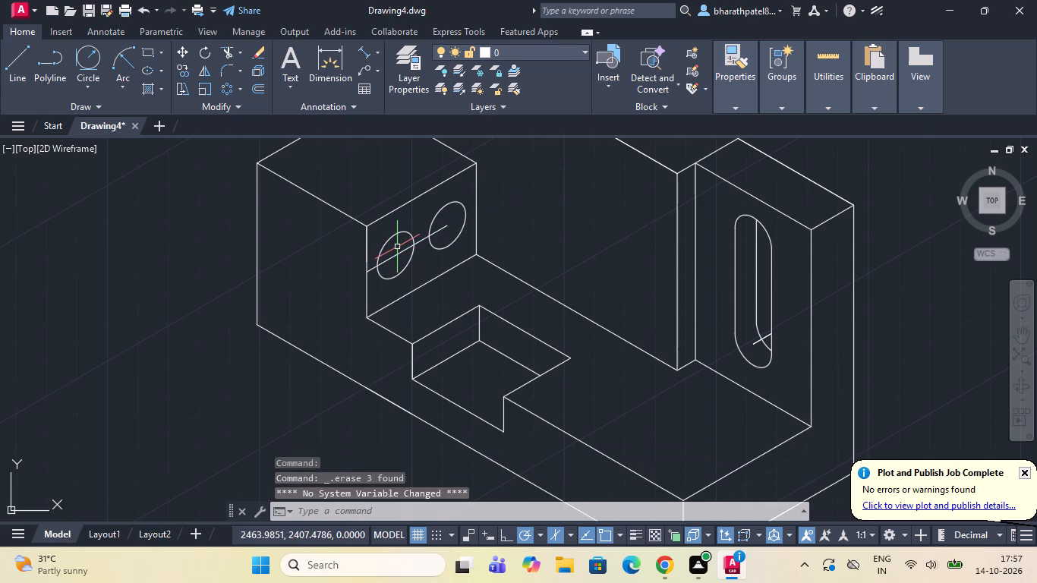
# Draw a vertical line through the first isocircle's centre, extending beyond the circle above and below.
pyautogui.click(17, 56)
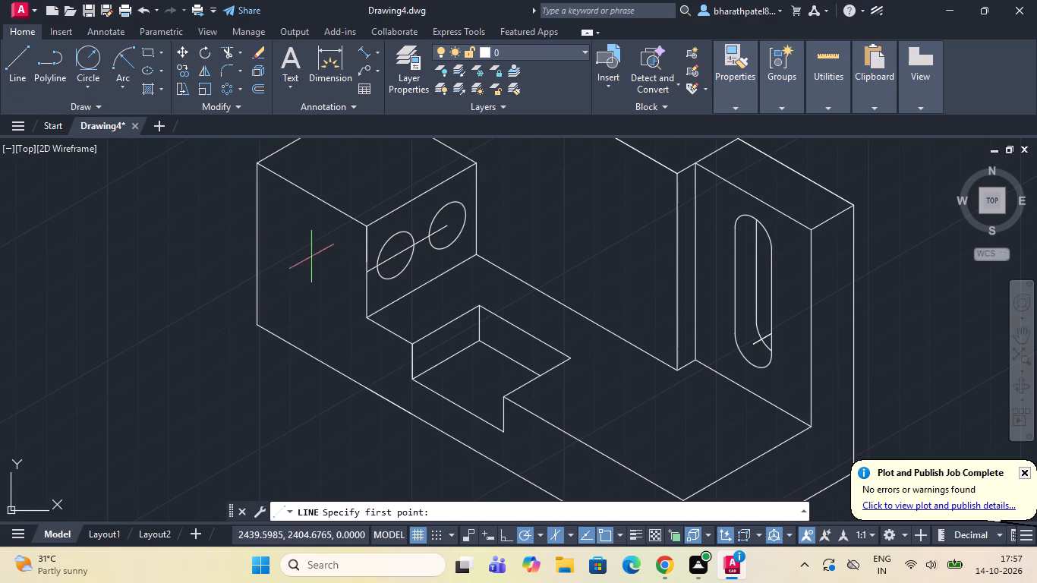
pyautogui.click(394, 257)
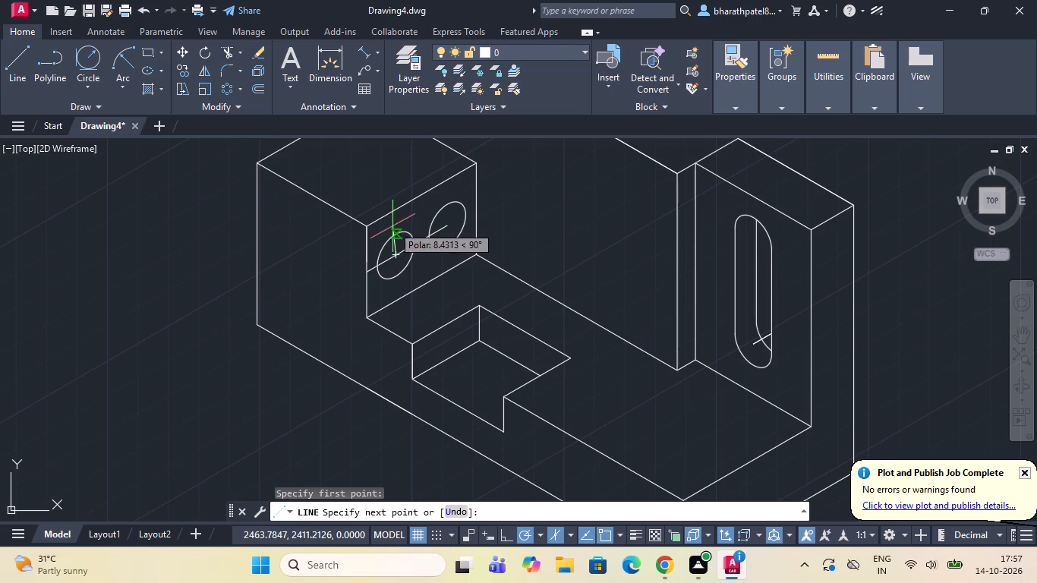
pyautogui.click(393, 222)
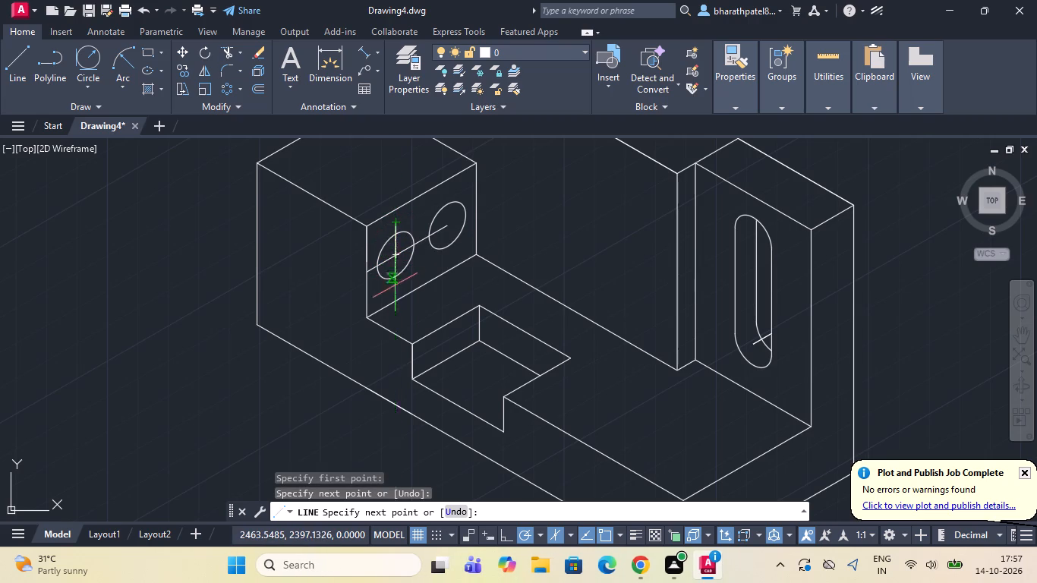
pyautogui.click(395, 288)
pyautogui.press('Escape')
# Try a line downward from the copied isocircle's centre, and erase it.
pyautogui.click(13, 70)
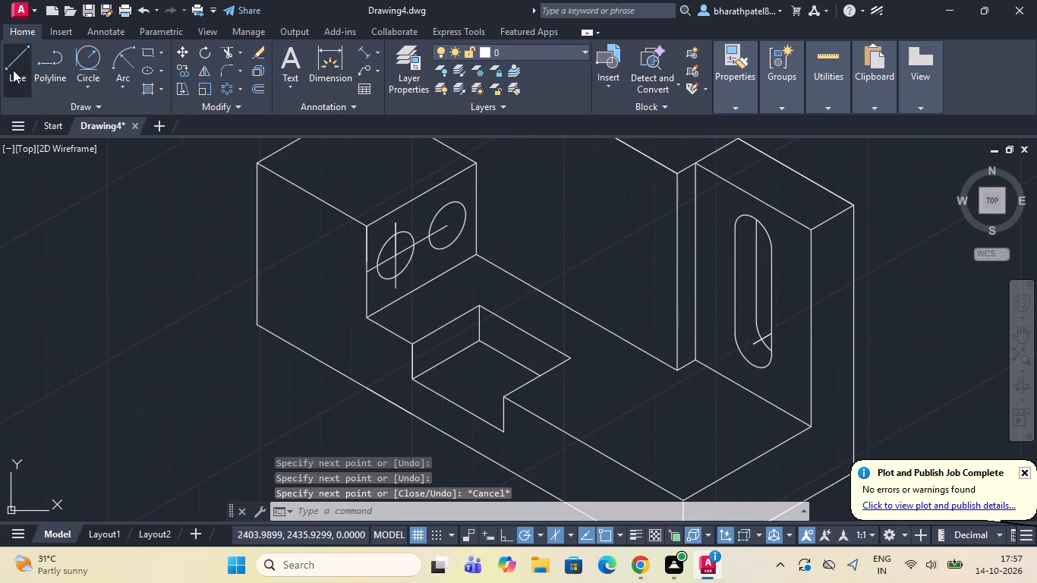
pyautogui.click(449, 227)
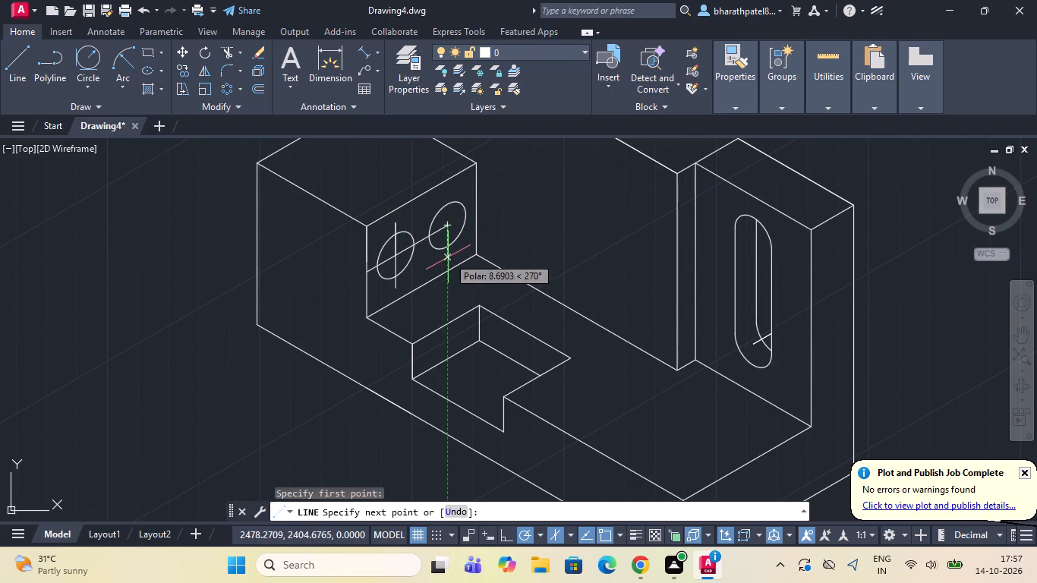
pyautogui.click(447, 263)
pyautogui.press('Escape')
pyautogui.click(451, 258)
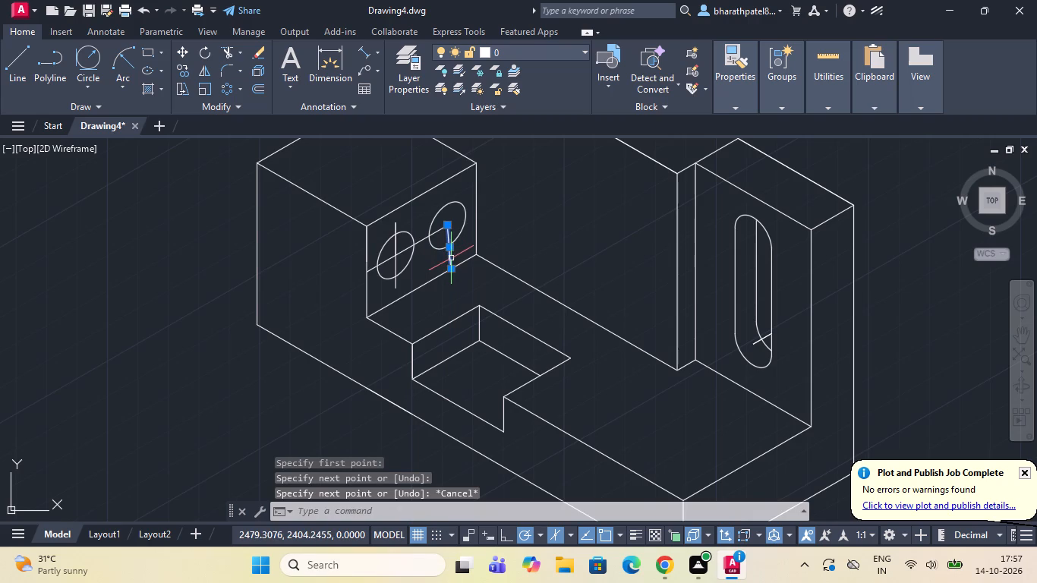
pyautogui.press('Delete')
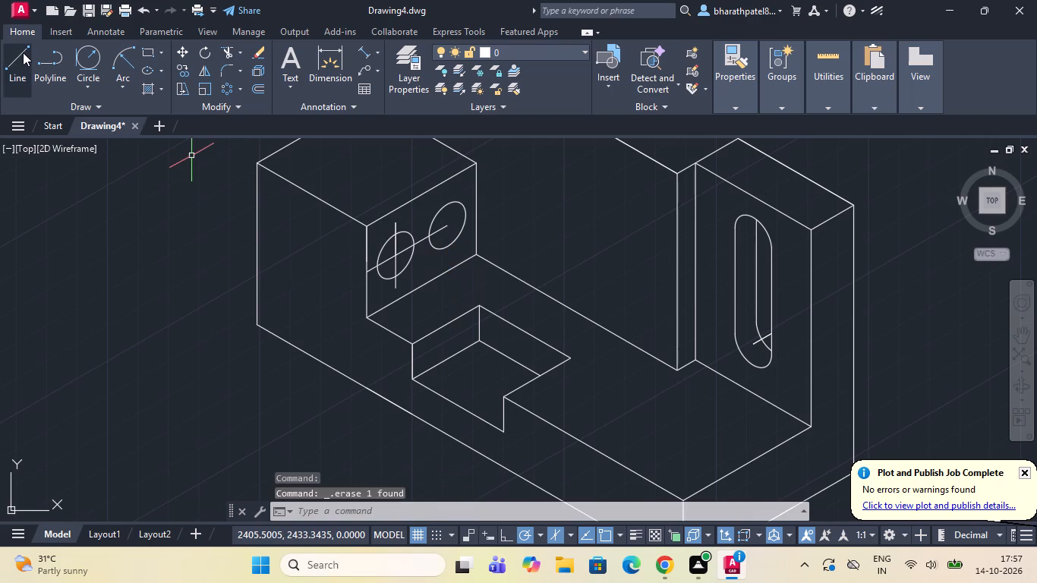
# Draw a vertical line through the copied isocircle's centre, extending beyond the circle below and above.
pyautogui.click(23, 52)
pyautogui.click(448, 229)
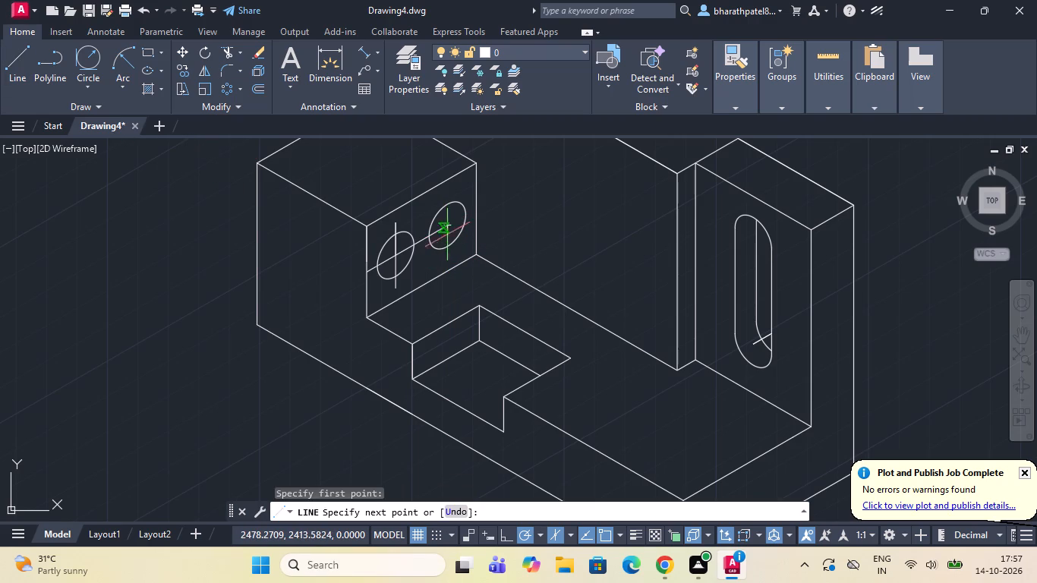
pyautogui.scroll(2, 446, 257)
pyautogui.click(450, 255)
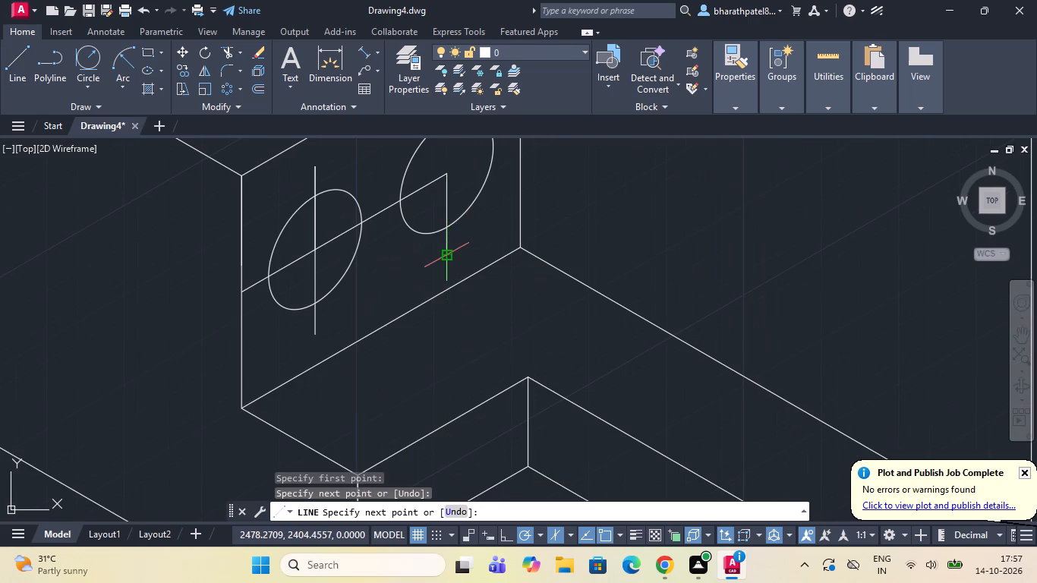
pyautogui.scroll(-4, 448, 257)
pyautogui.scroll(3, 445, 217)
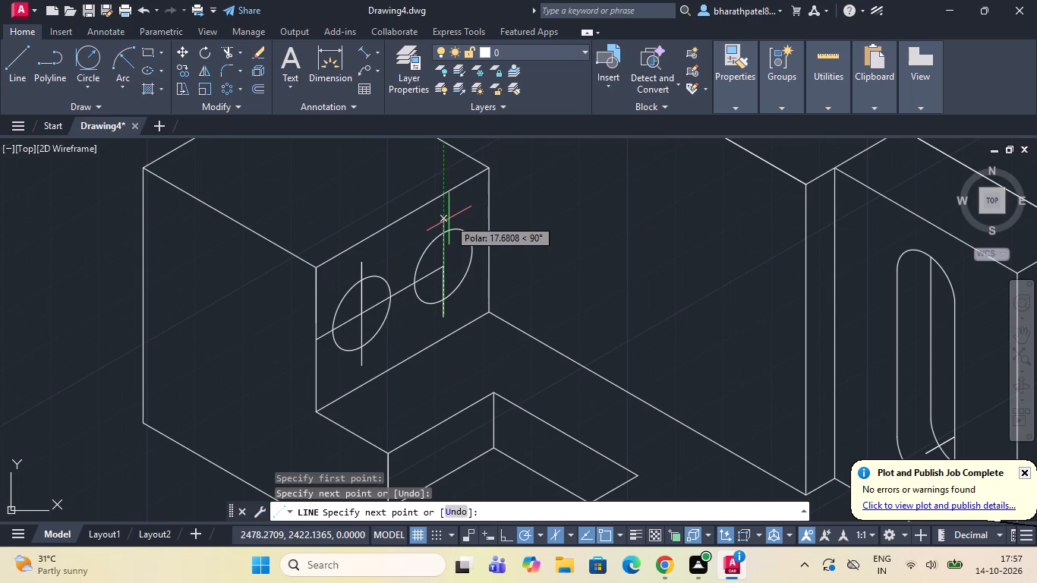
pyautogui.click(449, 219)
pyautogui.press('Escape')
# Draw the slot's upper edge between the points where the vertical centre lines cross the tops of the two isocircles.
pyautogui.click(12, 61)
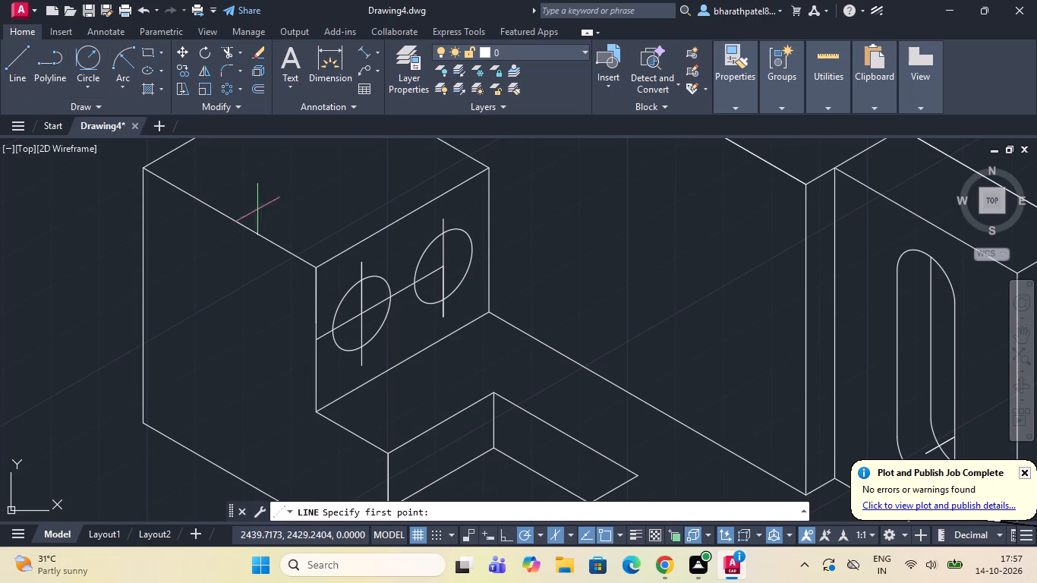
pyautogui.scroll(3, 361, 279)
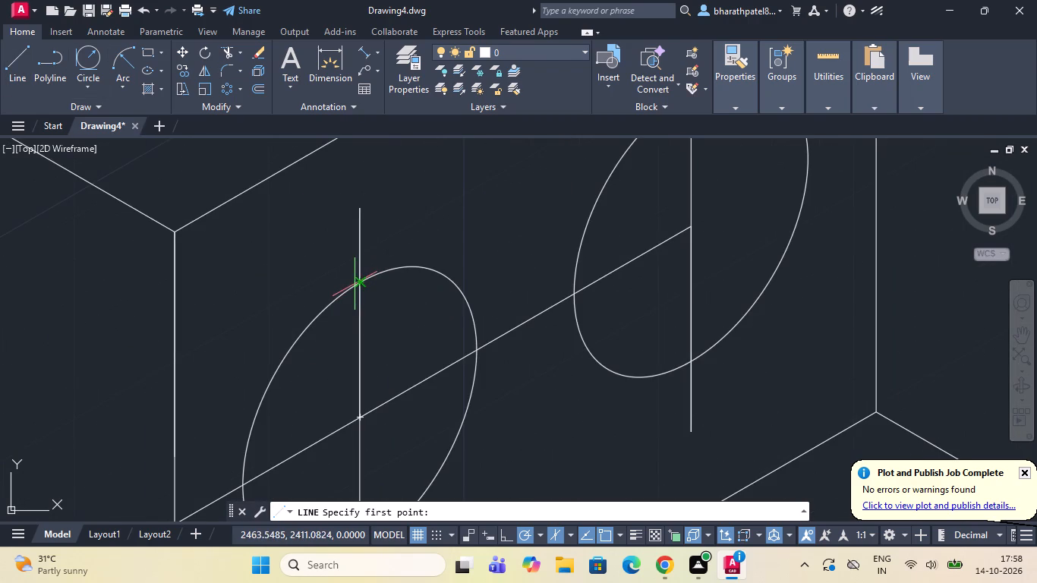
pyautogui.click(358, 280)
pyautogui.scroll(-4, 357, 282)
pyautogui.scroll(4, 400, 260)
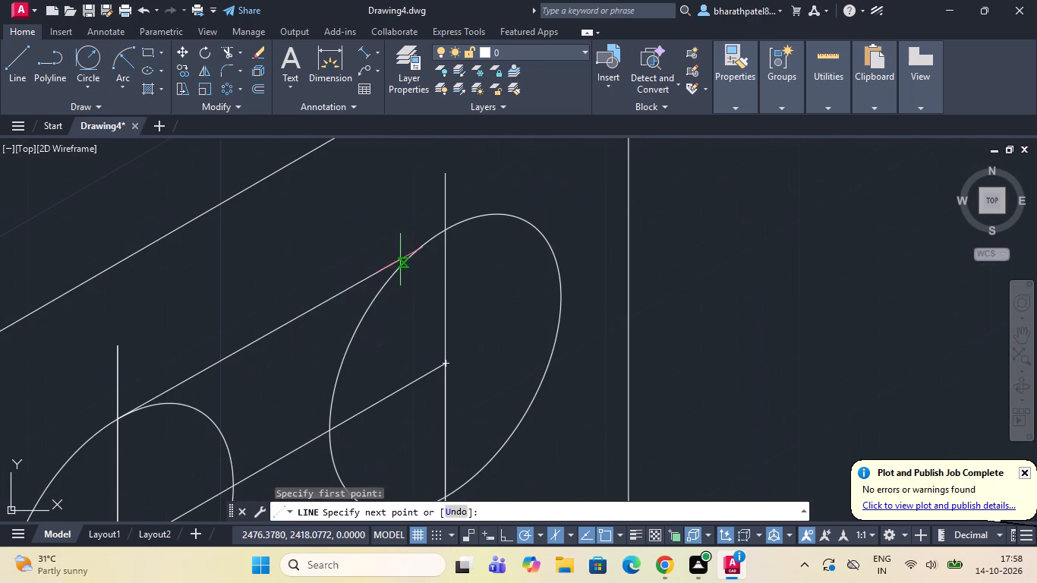
pyautogui.click(449, 232)
pyautogui.scroll(-4, 449, 231)
pyautogui.press('Escape')
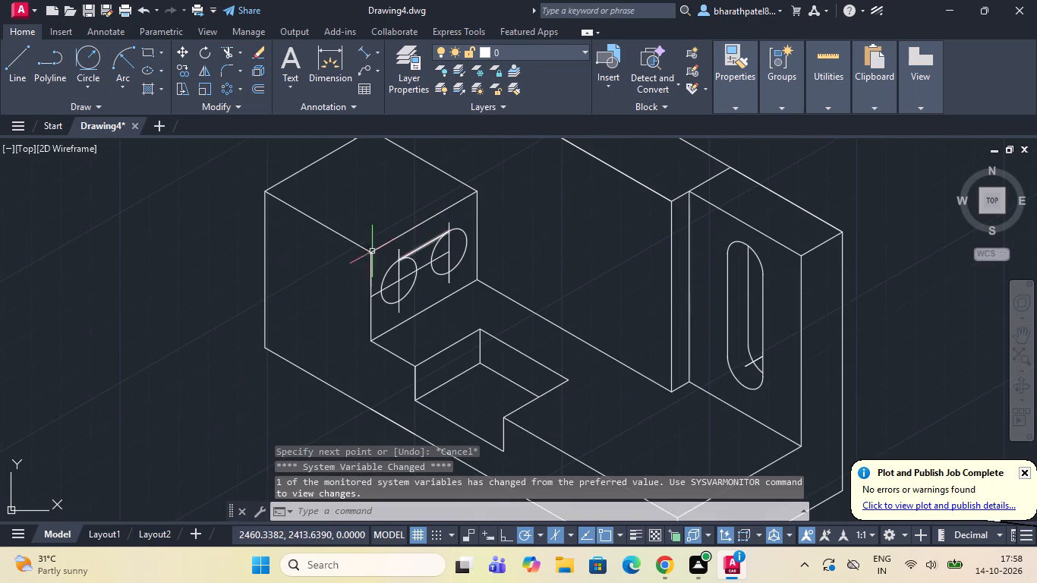
# Draw the slot's lower edge between the points where the vertical centre lines cross the bottoms of the two isocircles.
pyautogui.click(16, 65)
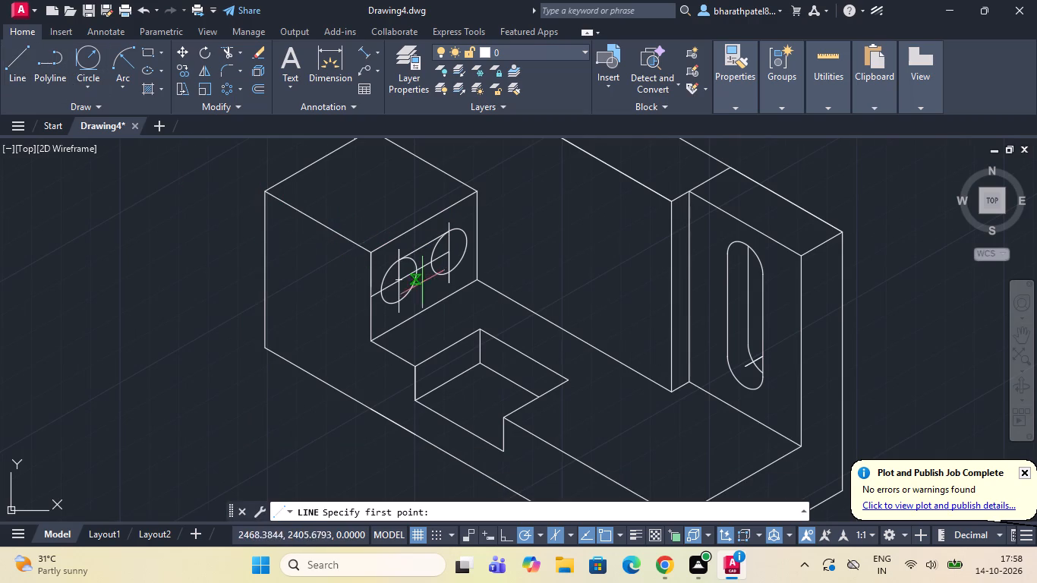
pyautogui.scroll(-1, 420, 286)
pyautogui.scroll(3, 410, 296)
pyautogui.click(392, 291)
pyautogui.scroll(-1, 390, 293)
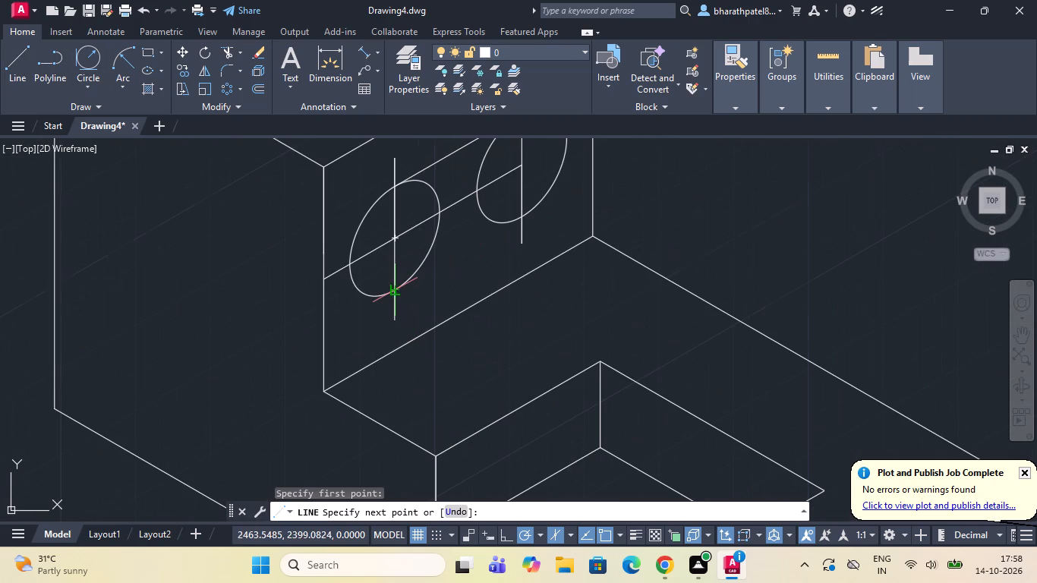
pyautogui.scroll(-1, 389, 293)
pyautogui.scroll(3, 440, 265)
pyautogui.click(442, 260)
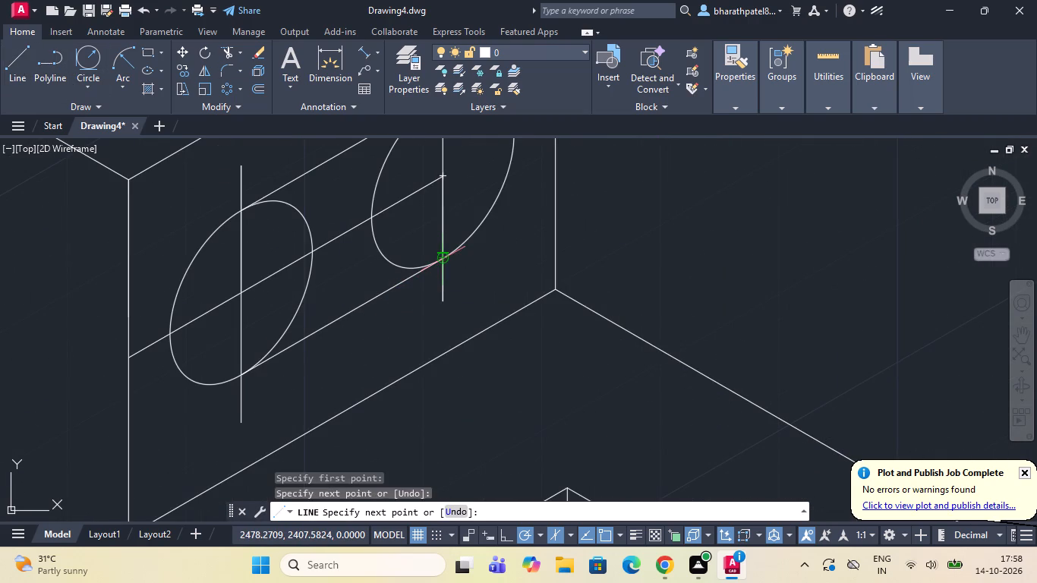
pyautogui.scroll(-3, 441, 261)
pyautogui.press('Escape')
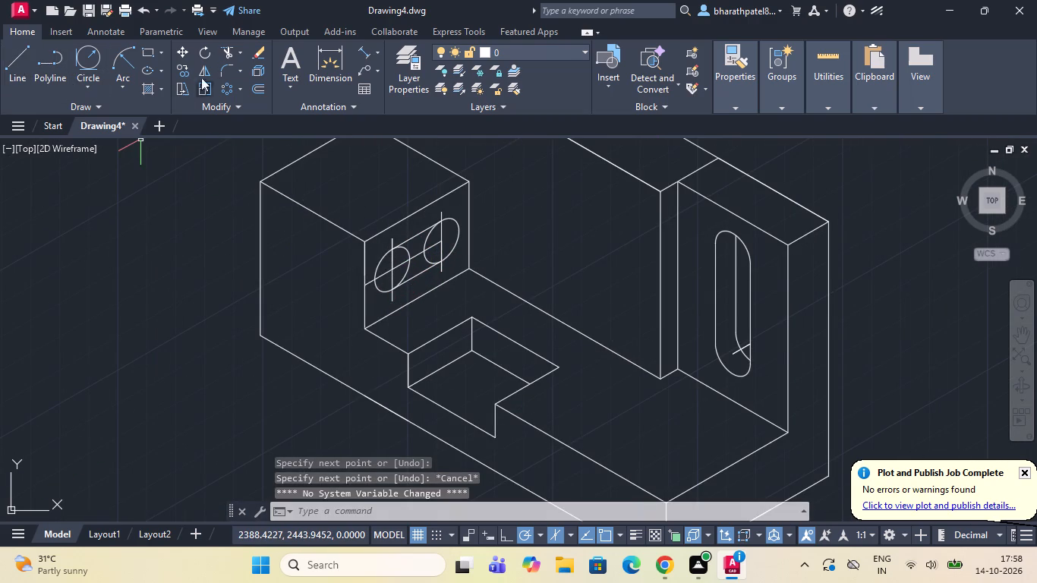
# Trim the ends of both vertical centre lines that extend above and below the two isocircles on the end block's inner face.
pyautogui.click(225, 48)
pyautogui.click(393, 244)
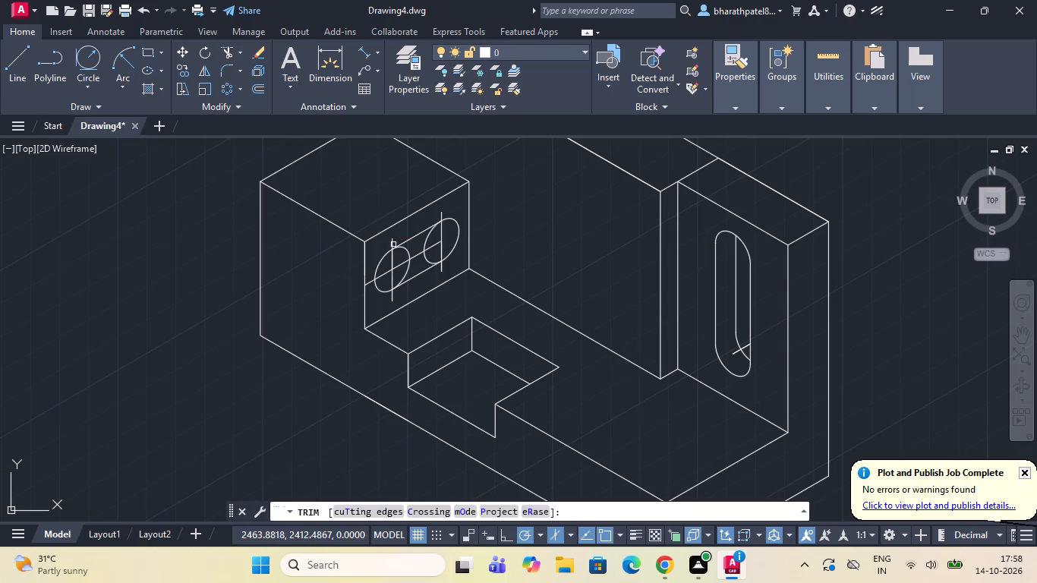
pyautogui.click(440, 217)
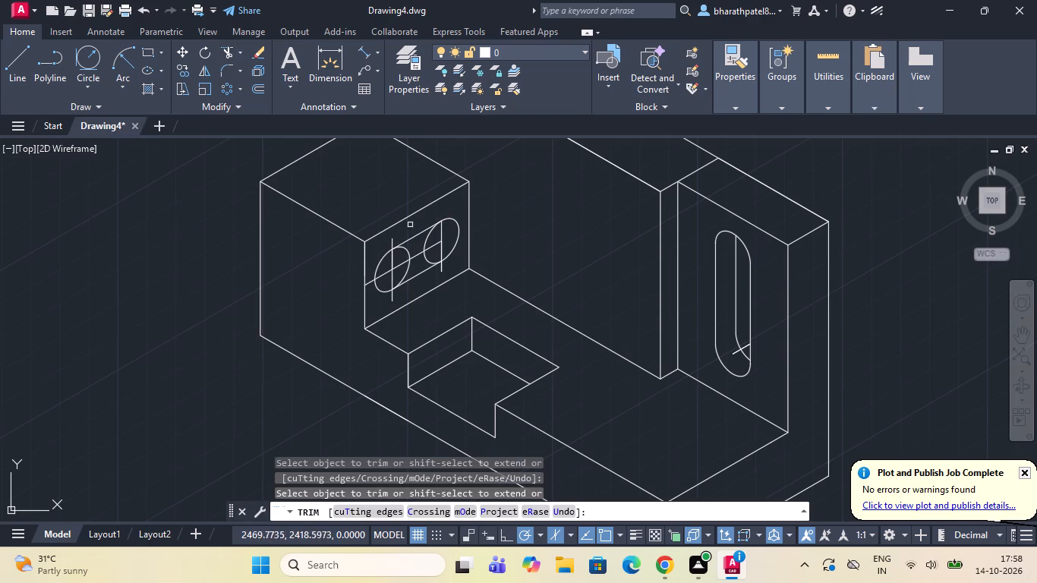
pyautogui.click(390, 240)
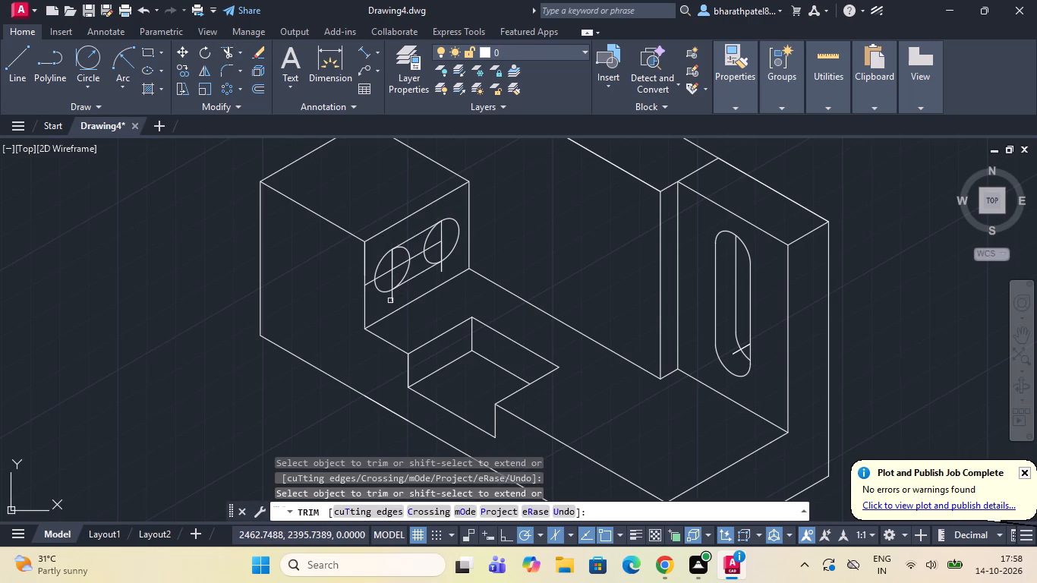
pyautogui.click(394, 300)
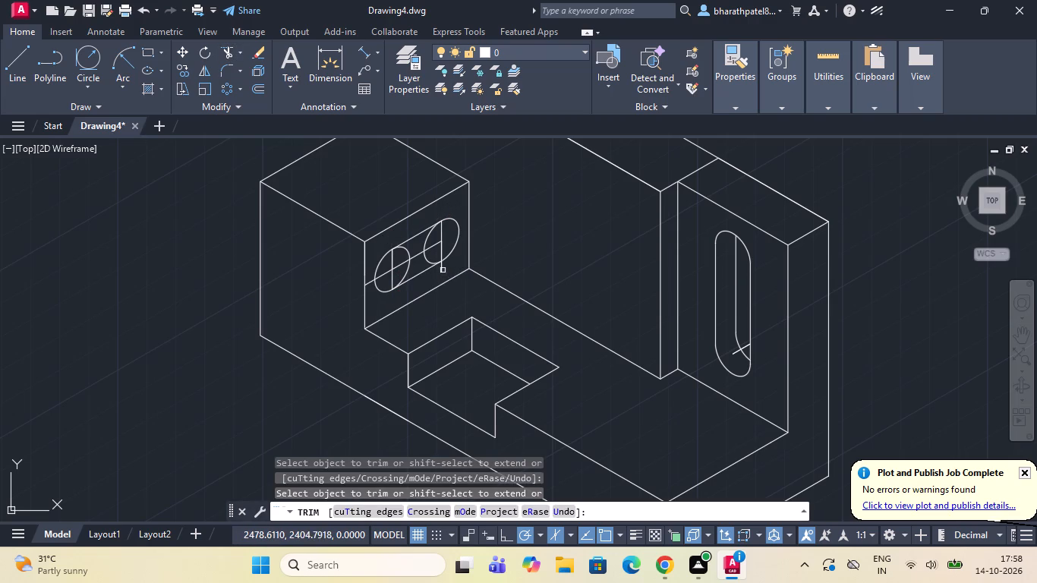
pyautogui.click(443, 269)
pyautogui.scroll(3, 400, 273)
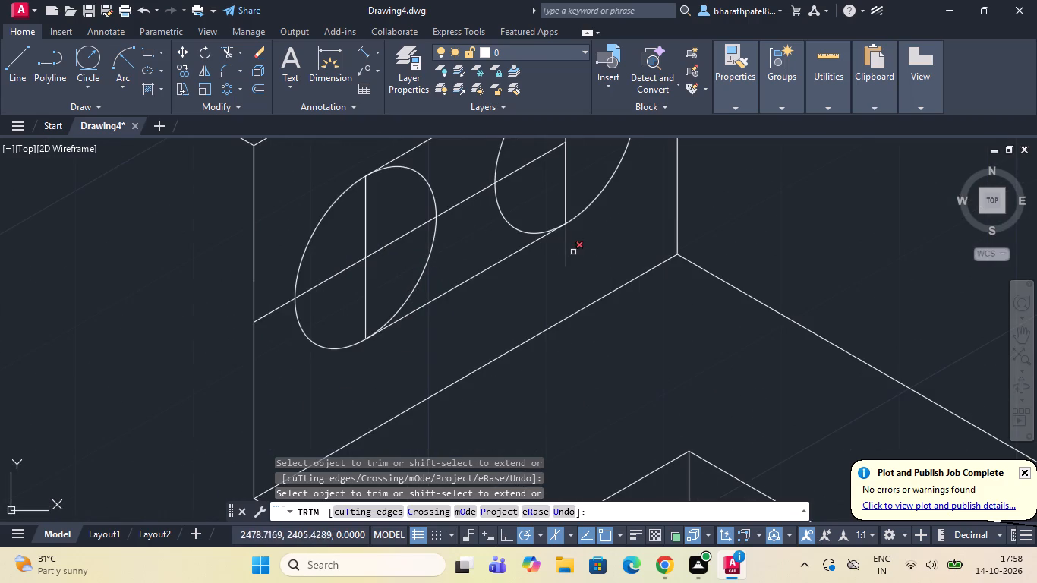
pyautogui.click(575, 247)
pyautogui.click(550, 257)
# Trim the inner arcs, vertical centre lines and connecting centre line, including the stub at the block's edge, leaving only the slot outline.
pyautogui.moveTo(452, 258); pyautogui.dragTo(360, 275)
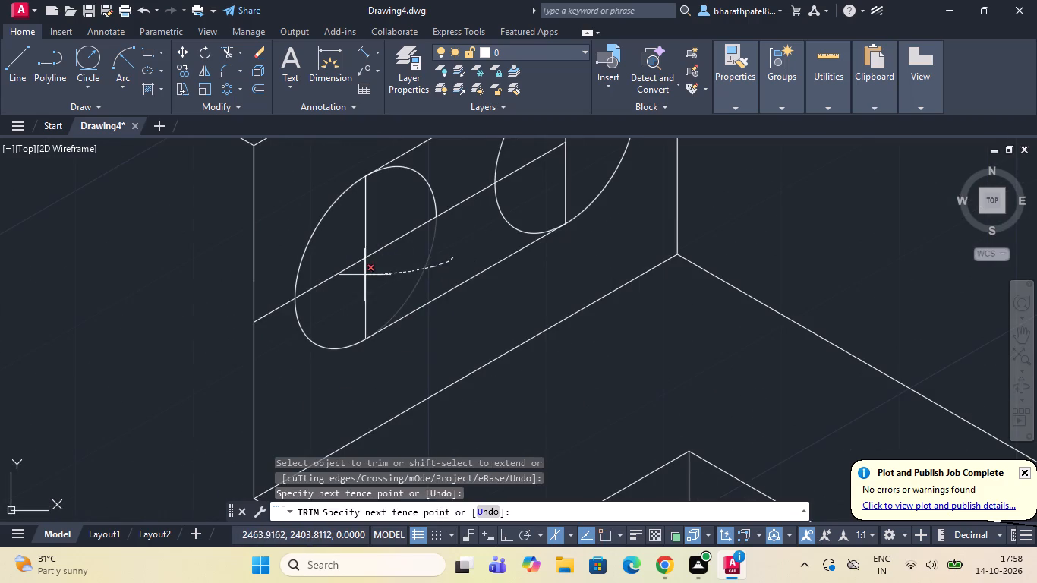
pyautogui.moveTo(360, 275); pyautogui.dragTo(351, 271)
pyautogui.click(362, 249)
pyautogui.moveTo(357, 279); pyautogui.dragTo(386, 225)
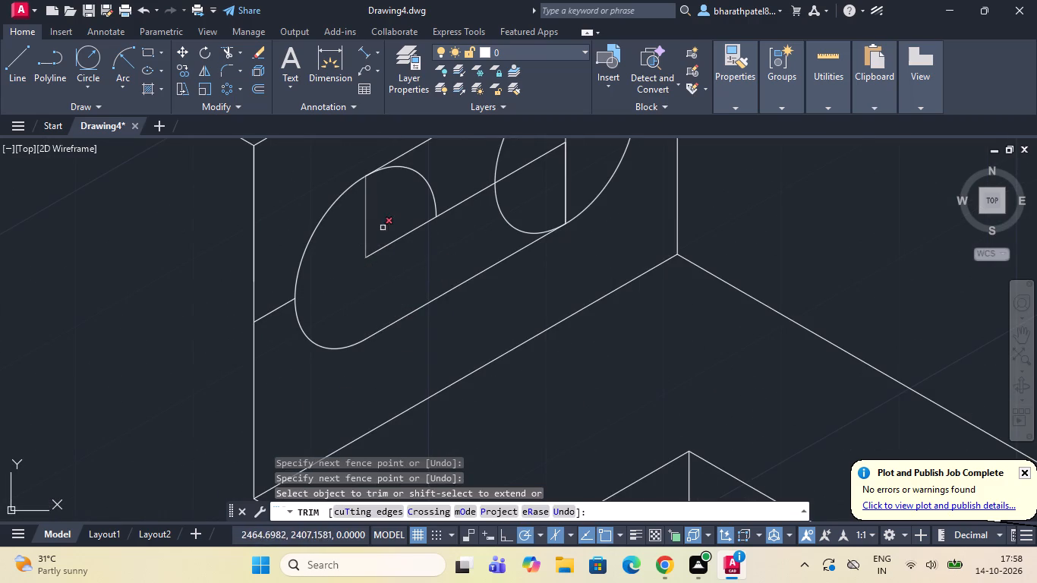
pyautogui.moveTo(386, 225); pyautogui.dragTo(391, 222)
pyautogui.moveTo(356, 275); pyautogui.dragTo(538, 150)
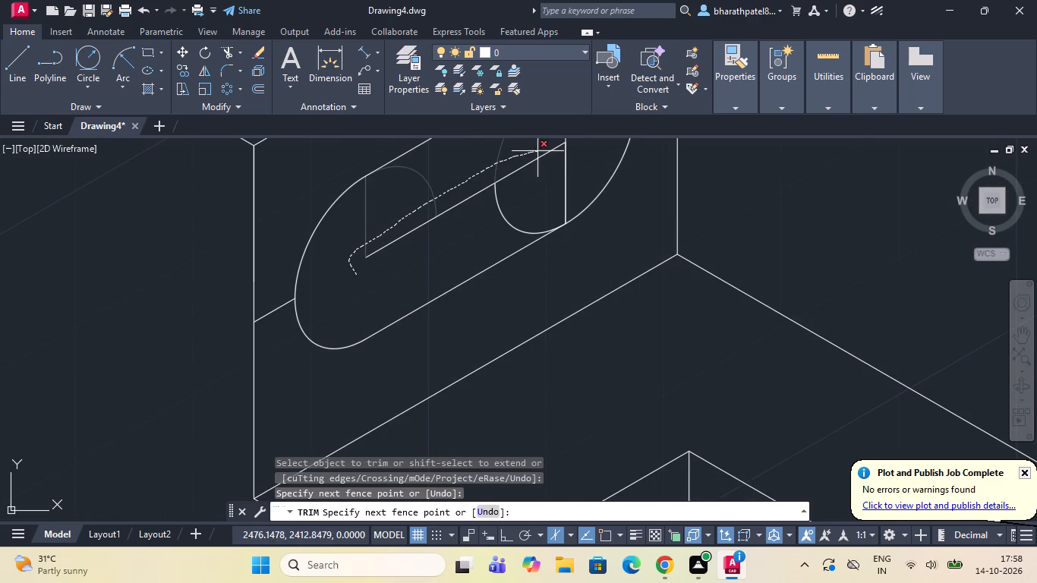
pyautogui.moveTo(538, 150); pyautogui.dragTo(467, 219)
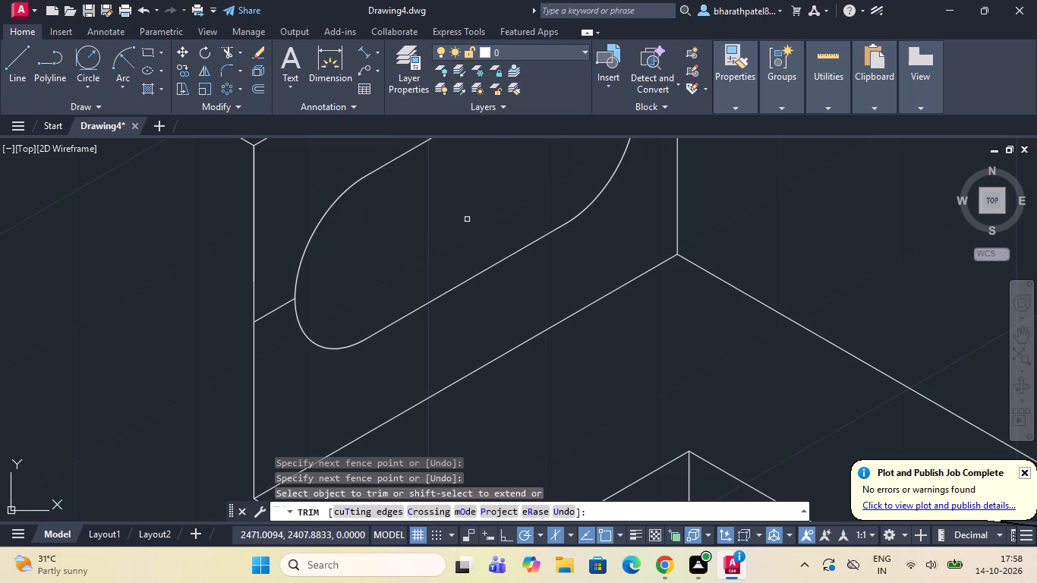
pyautogui.scroll(-2, 467, 219)
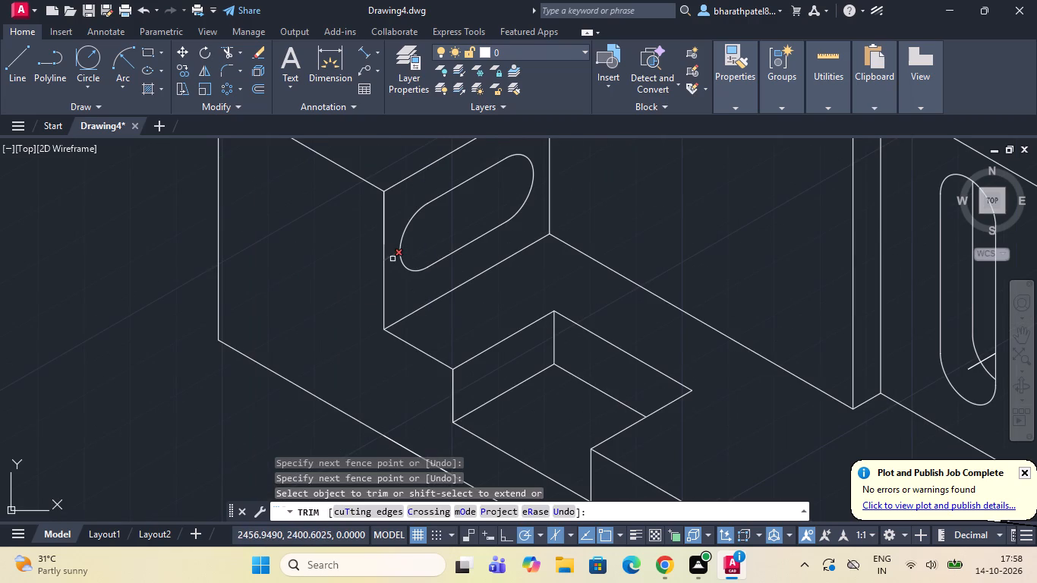
pyautogui.click(392, 258)
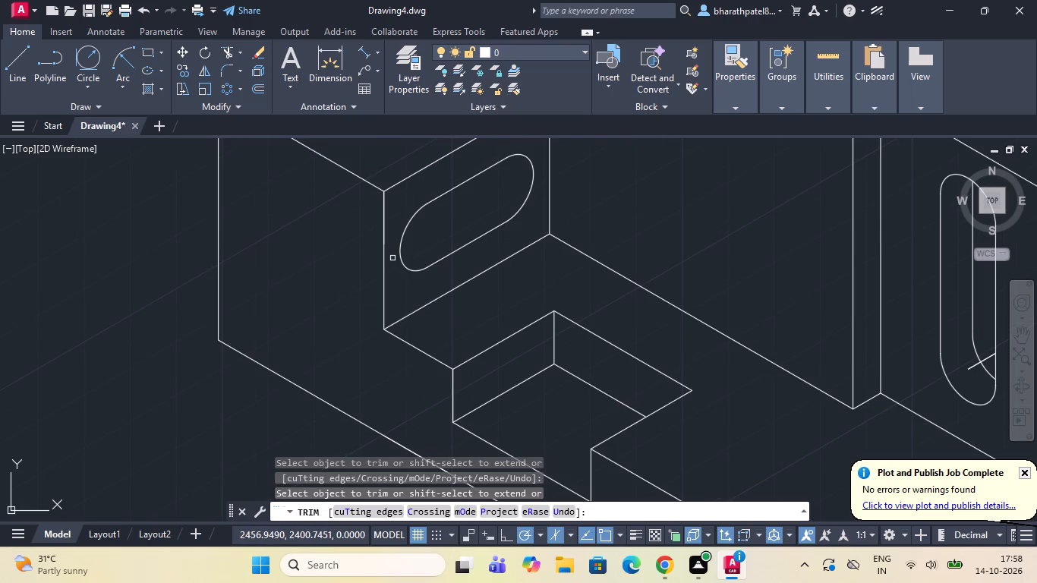
pyautogui.scroll(-3, 392, 258)
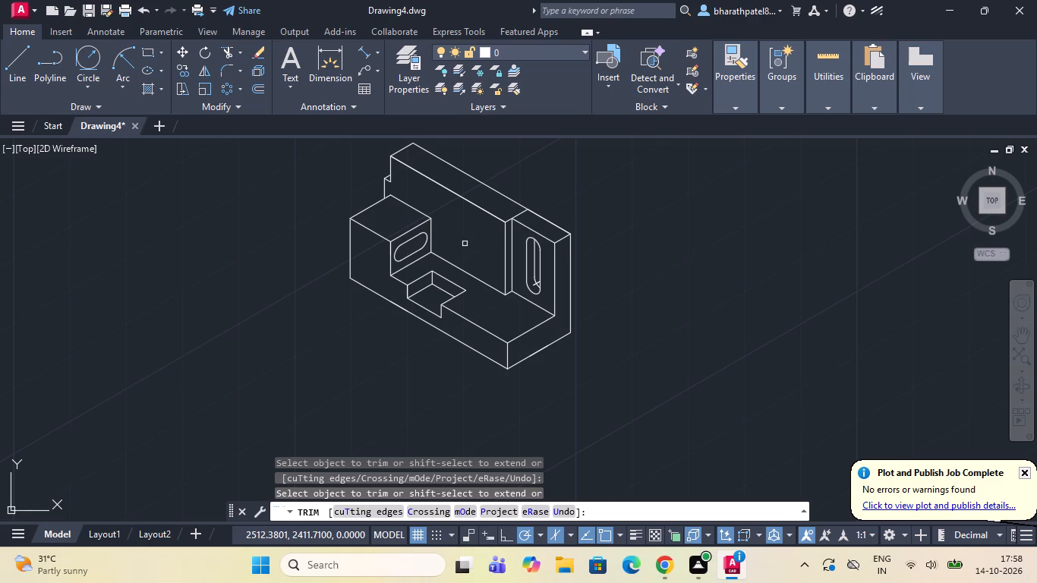
# Draw a 30-long line at 150° along the long wall's inner face, starting from the midpoint of its vertical end edge.
pyautogui.click(14, 58)
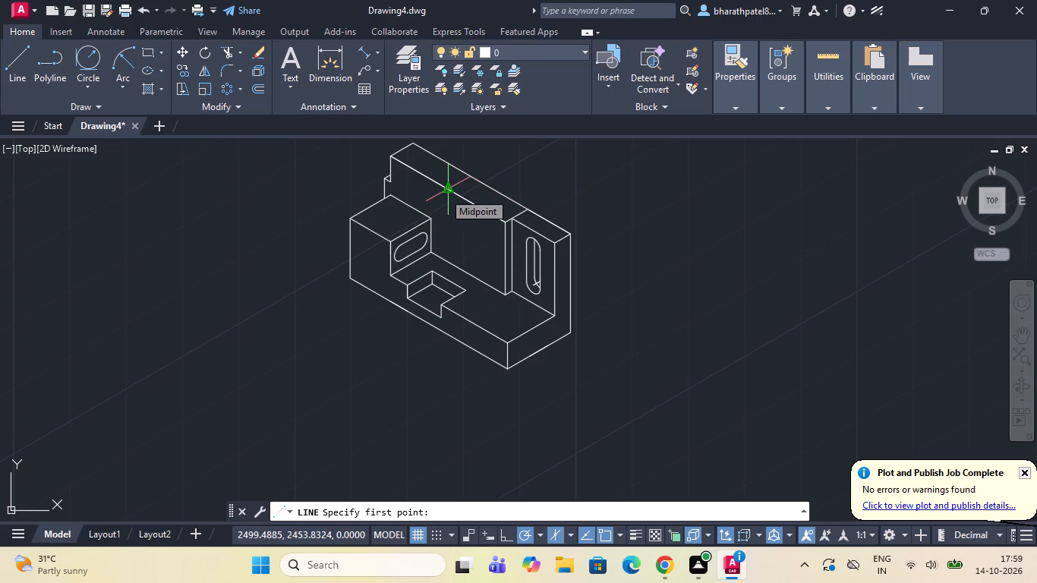
pyautogui.click(509, 257)
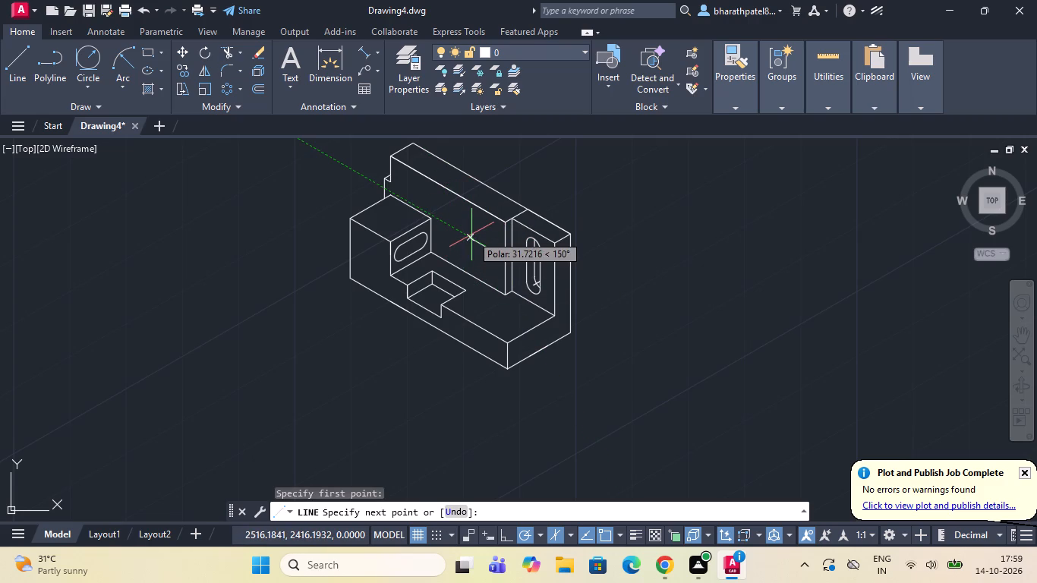
pyautogui.write('30')
pyautogui.press('Return')
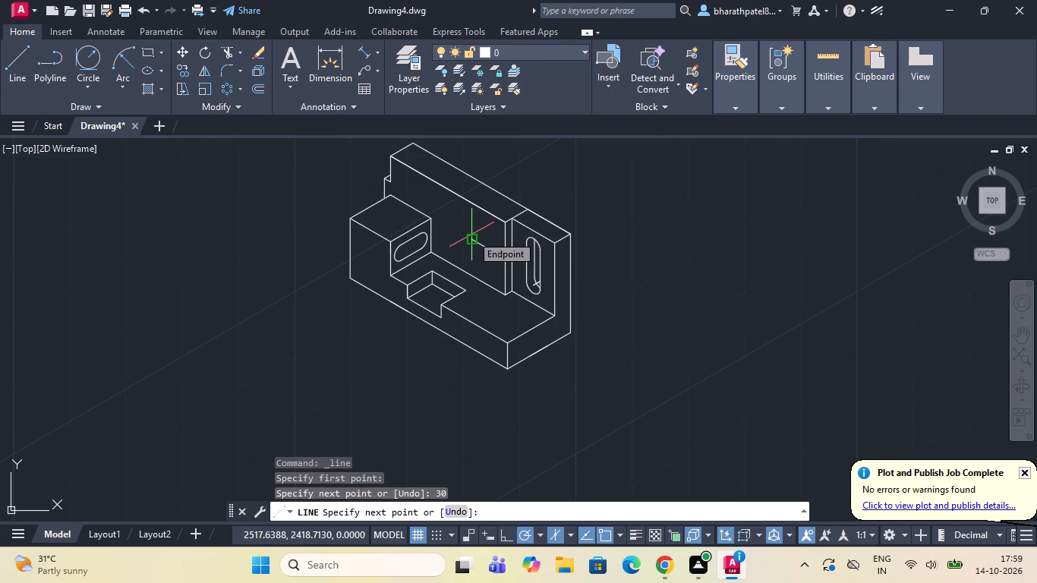
pyautogui.press('Escape')
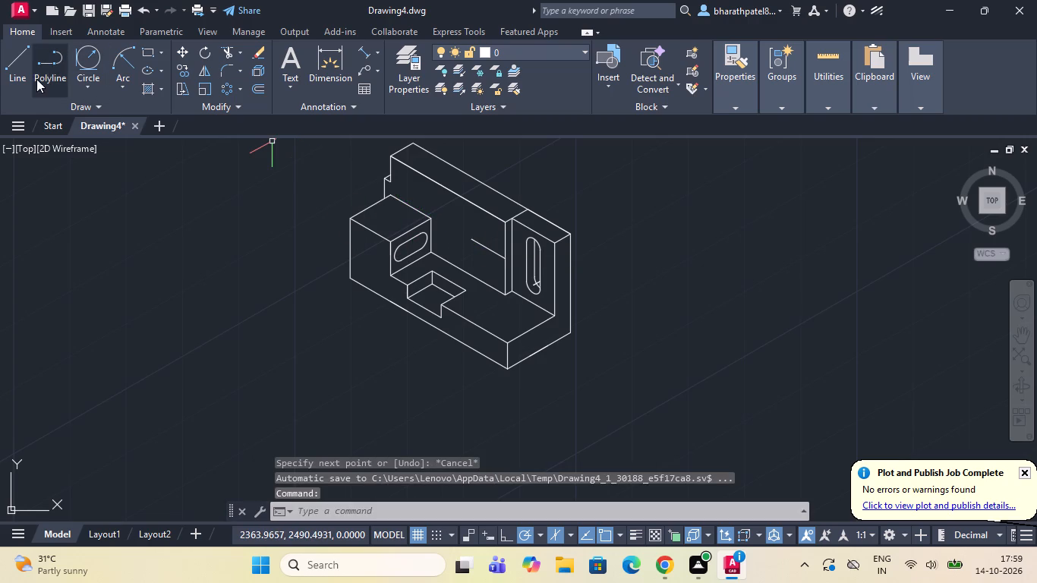
# Draw a vertical line about 65 long upward from the free end of the 30-long line, past the wall's top.
pyautogui.click(18, 68)
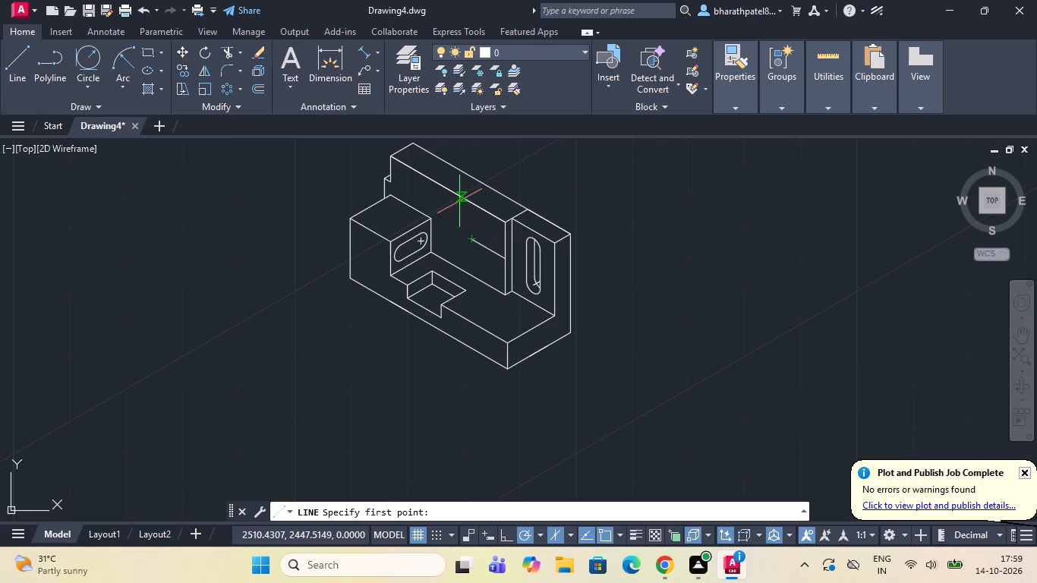
pyautogui.click(471, 241)
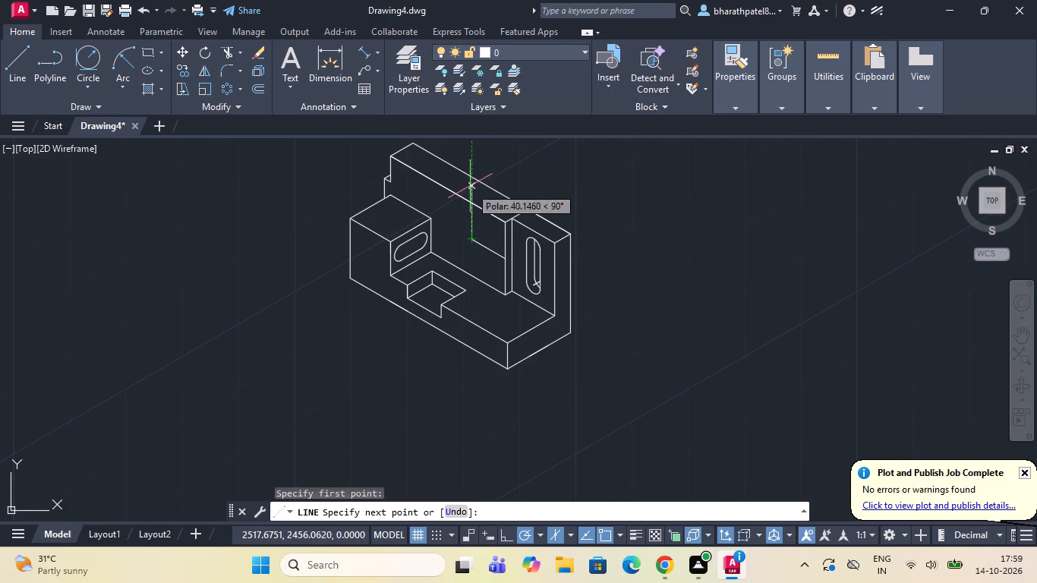
pyautogui.click(471, 155)
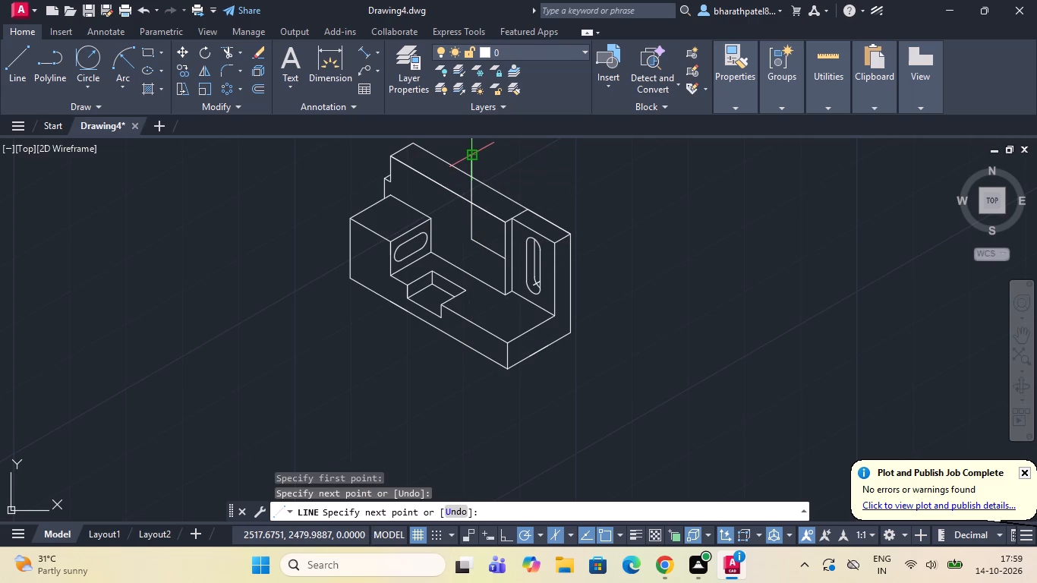
pyautogui.press('Escape')
# Draw a line 17 down from where the vertical line crosses the wall's inner top edge, continuing about 12 at 330°.
pyautogui.click(8, 67)
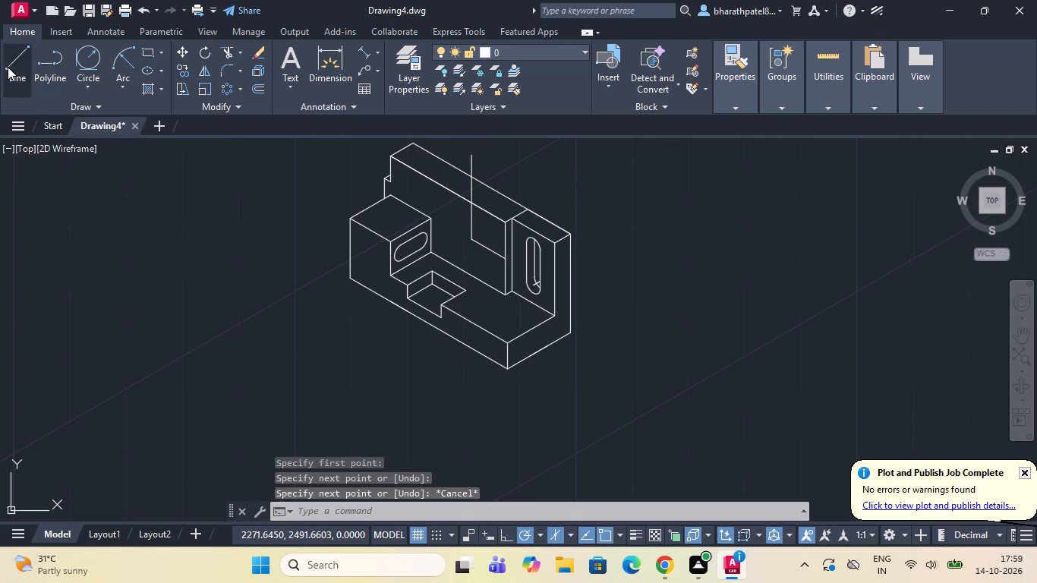
pyautogui.click(470, 205)
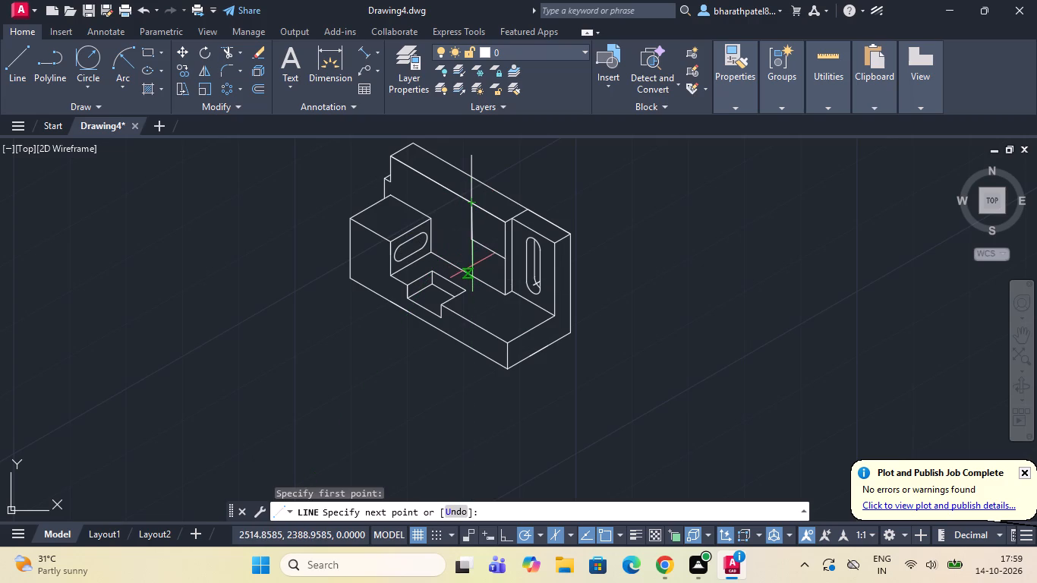
pyautogui.write('17')
pyautogui.press('Return')
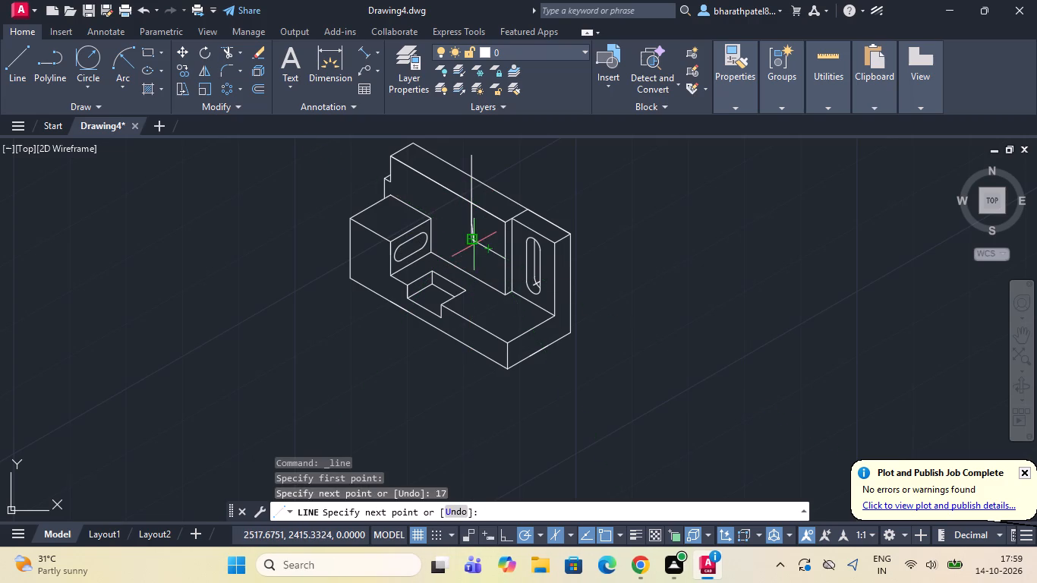
pyautogui.scroll(3, 473, 241)
pyautogui.scroll(-1, 470, 242)
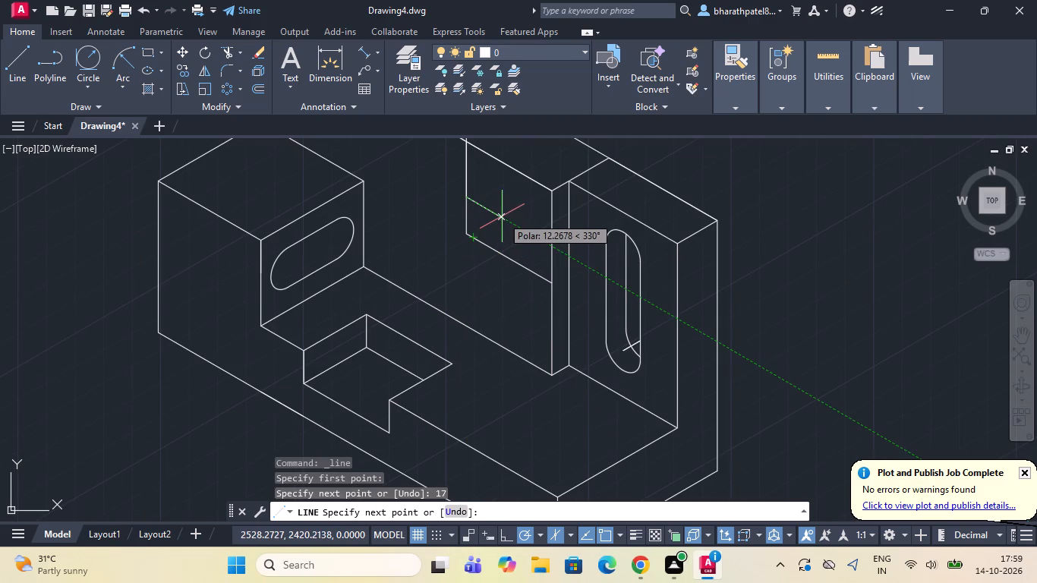
pyautogui.click(502, 216)
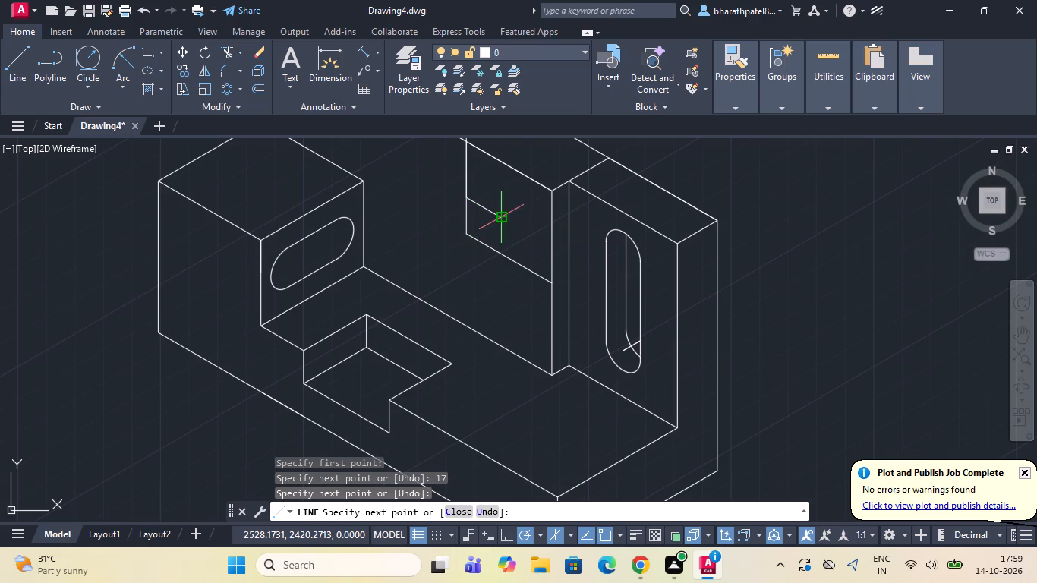
pyautogui.press('Escape')
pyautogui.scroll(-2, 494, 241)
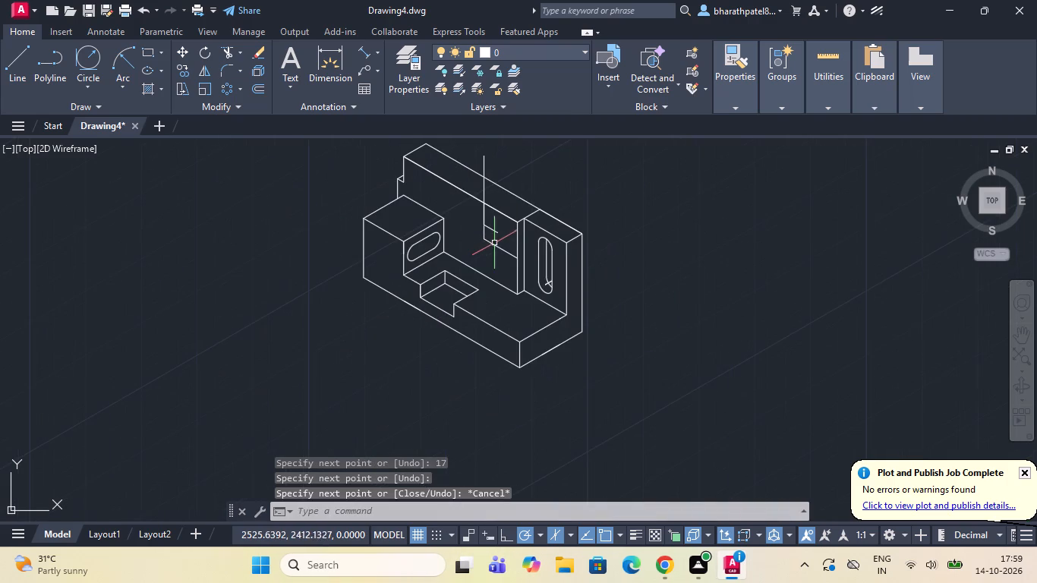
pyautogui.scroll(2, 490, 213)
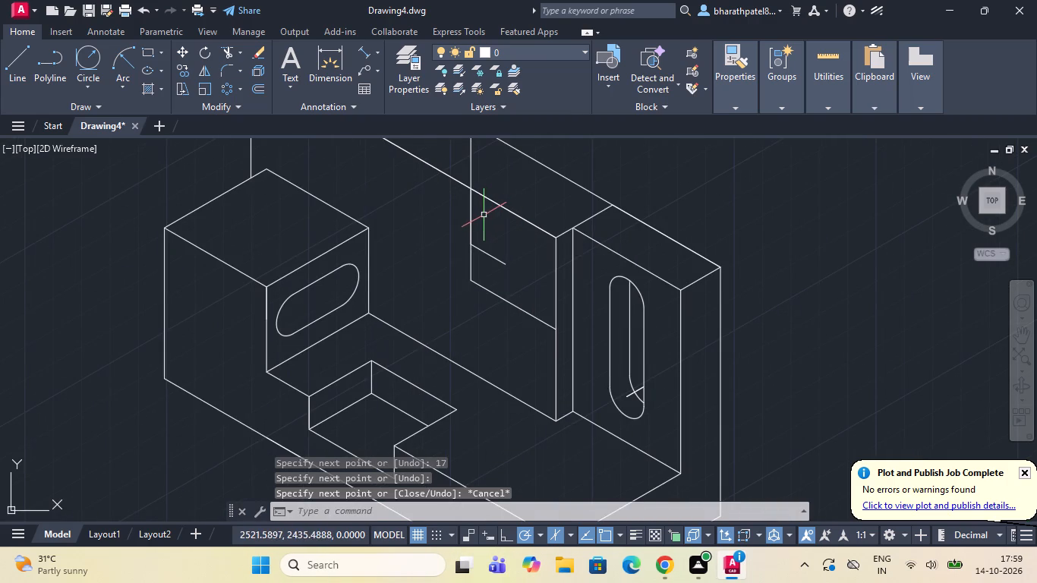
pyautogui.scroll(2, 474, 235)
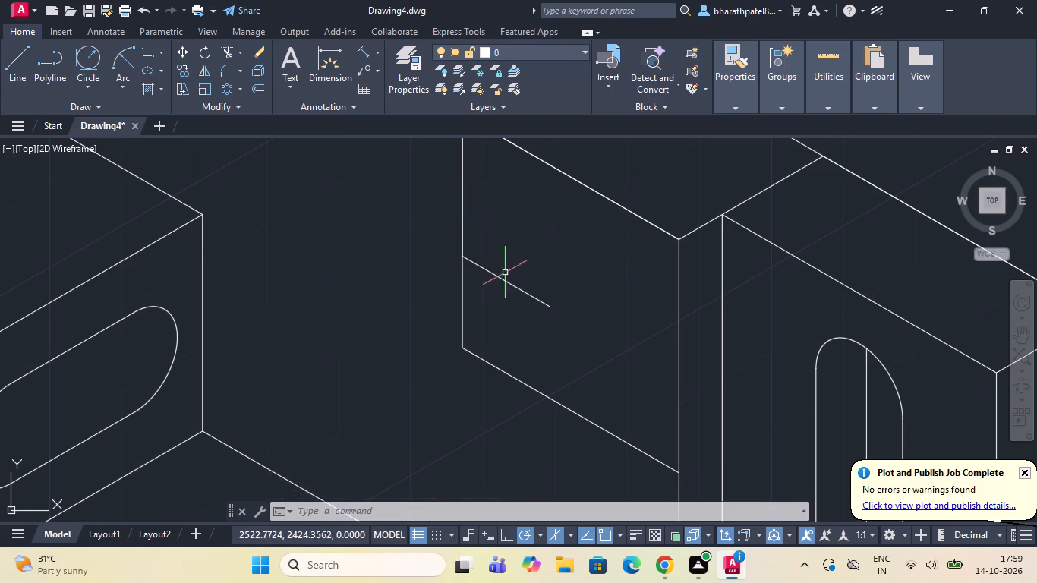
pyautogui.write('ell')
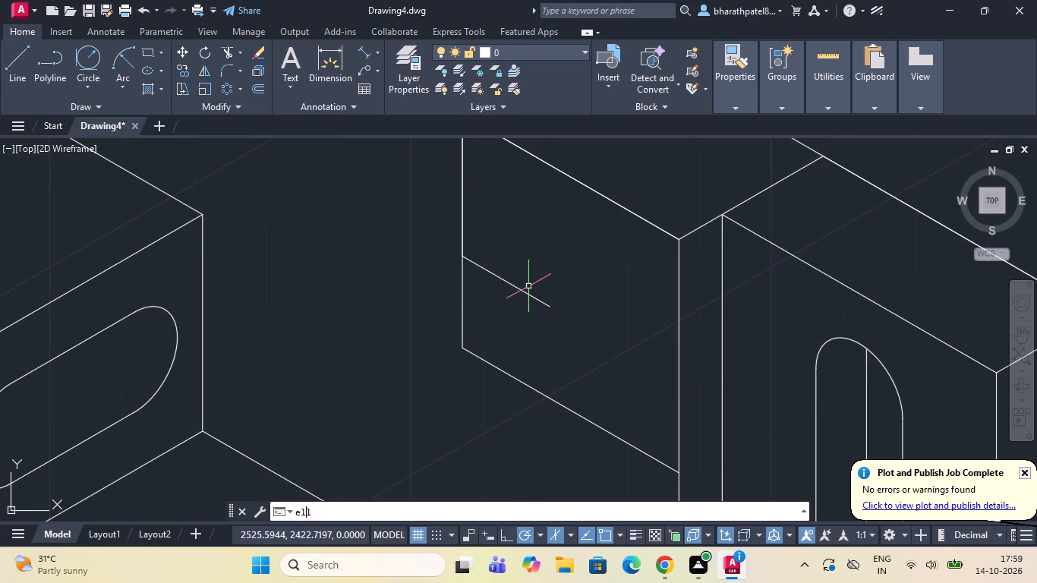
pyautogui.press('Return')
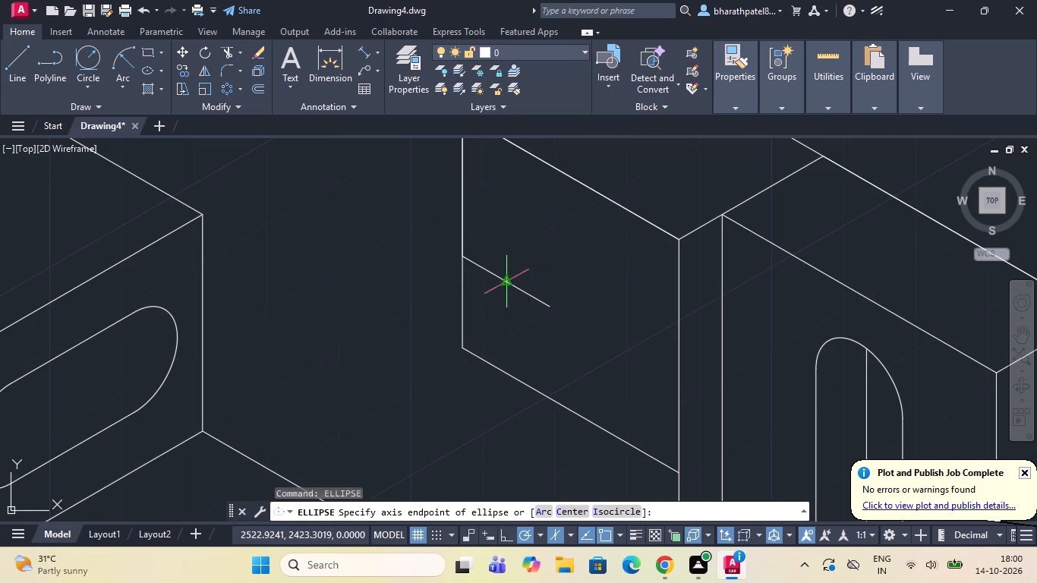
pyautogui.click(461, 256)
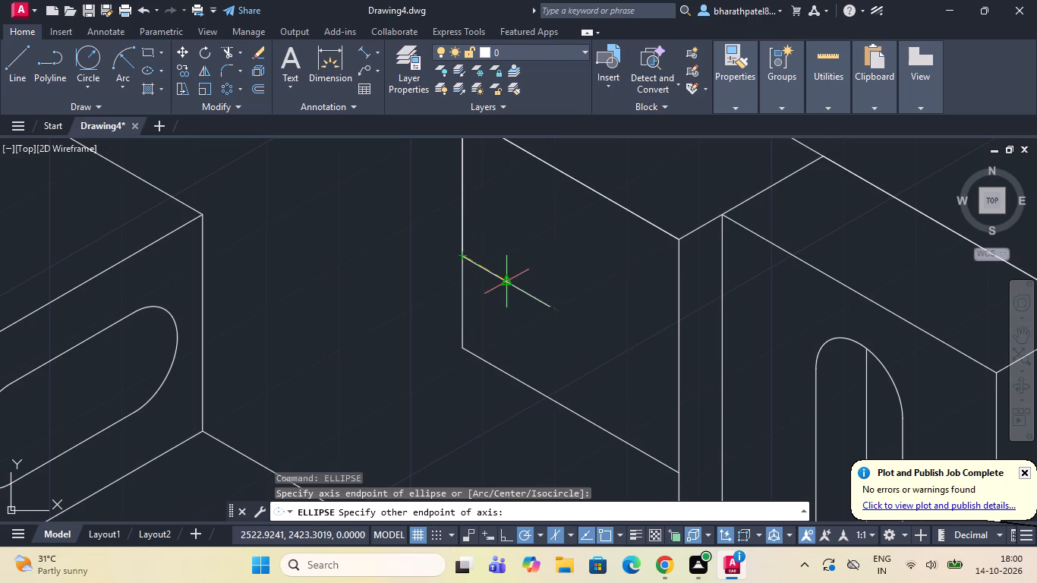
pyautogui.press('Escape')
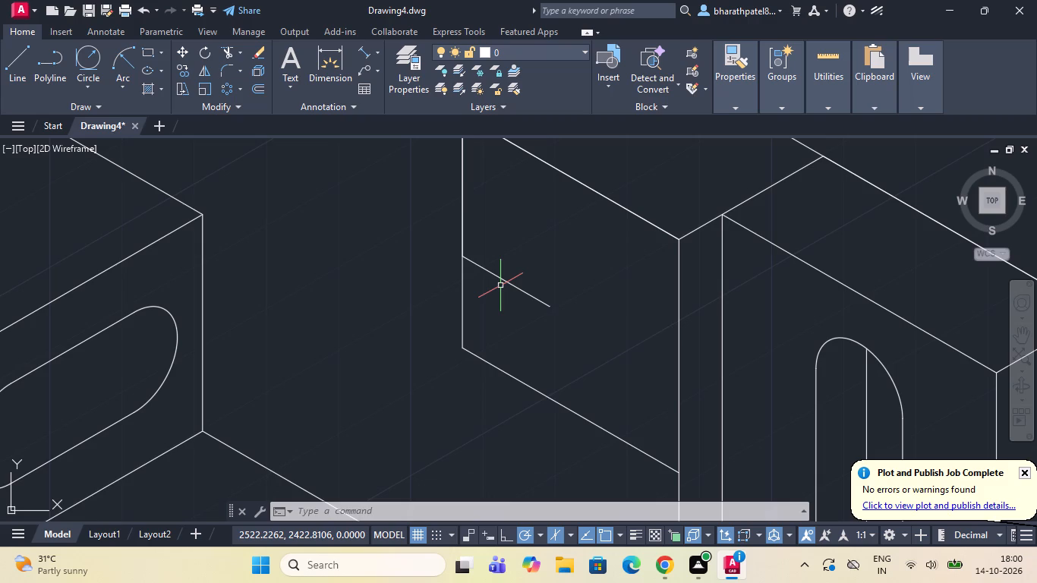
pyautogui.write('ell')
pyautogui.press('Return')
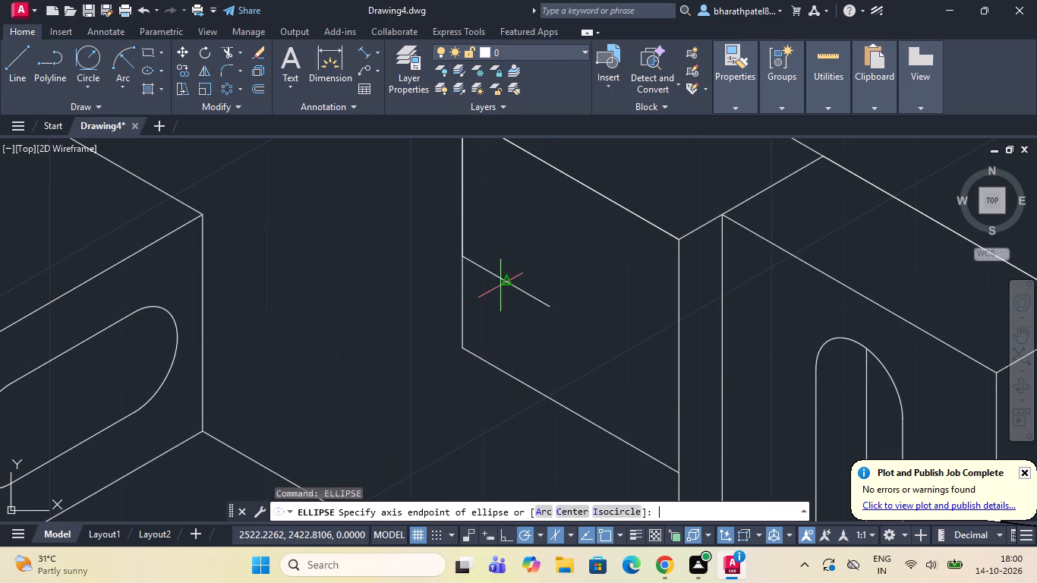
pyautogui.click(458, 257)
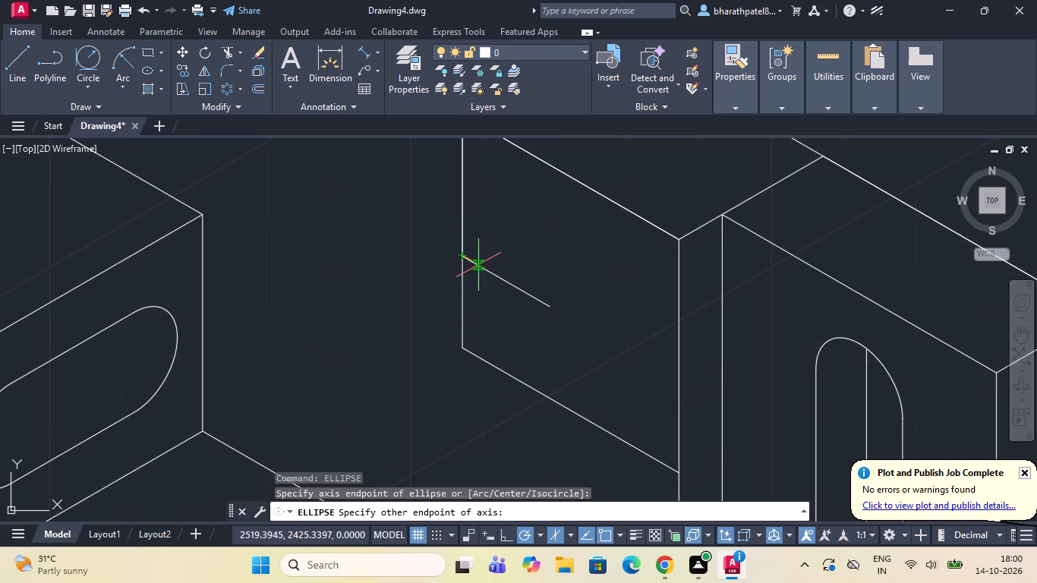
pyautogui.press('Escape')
# Draw an 18-diameter isocircle on the left isoplane, centred where the 17-long vertical line meets the short 330° line.
pyautogui.write('ell')
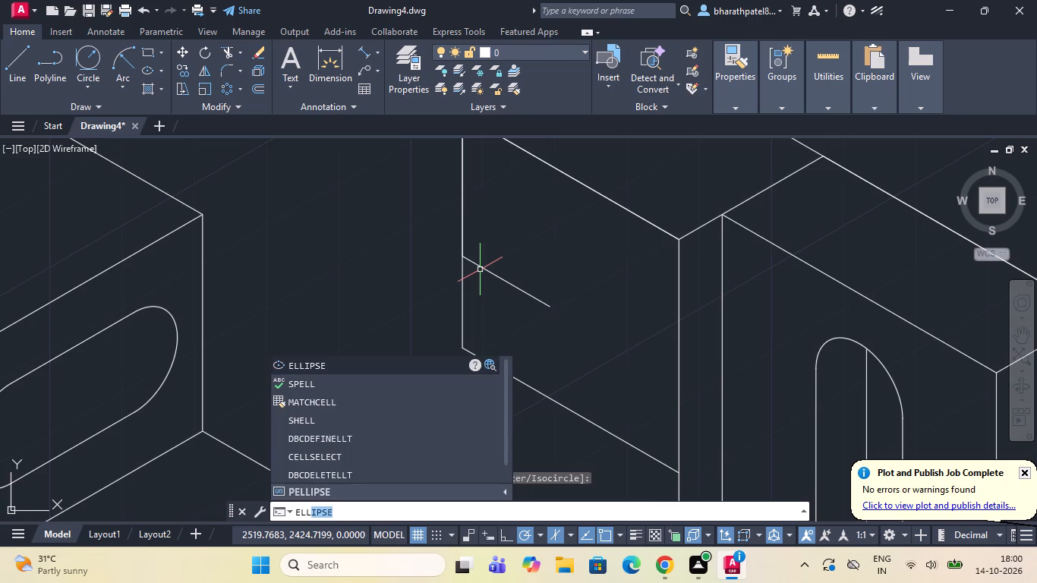
pyautogui.press('Return')
pyautogui.click(604, 514)
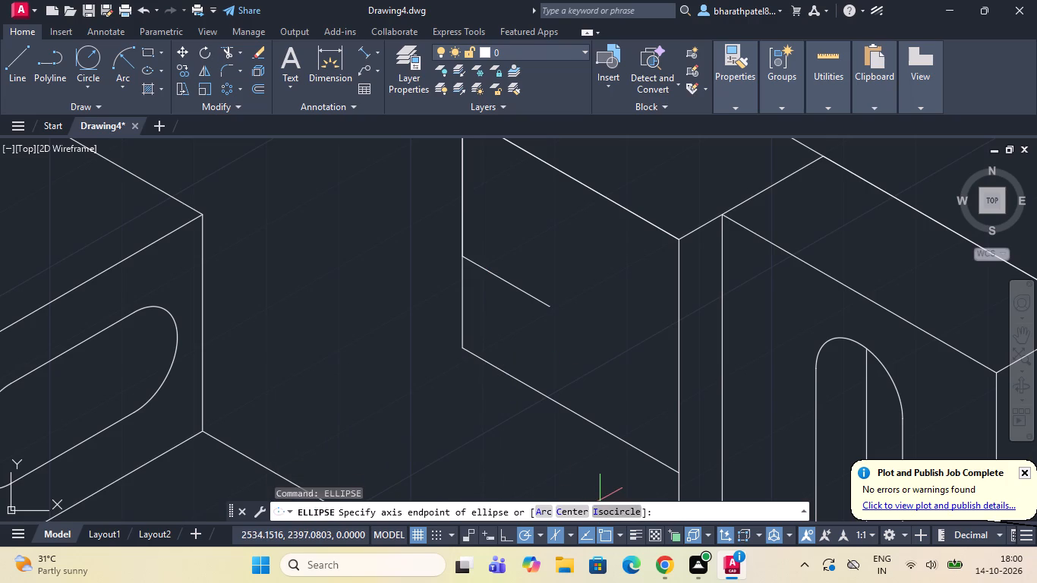
pyautogui.click(460, 257)
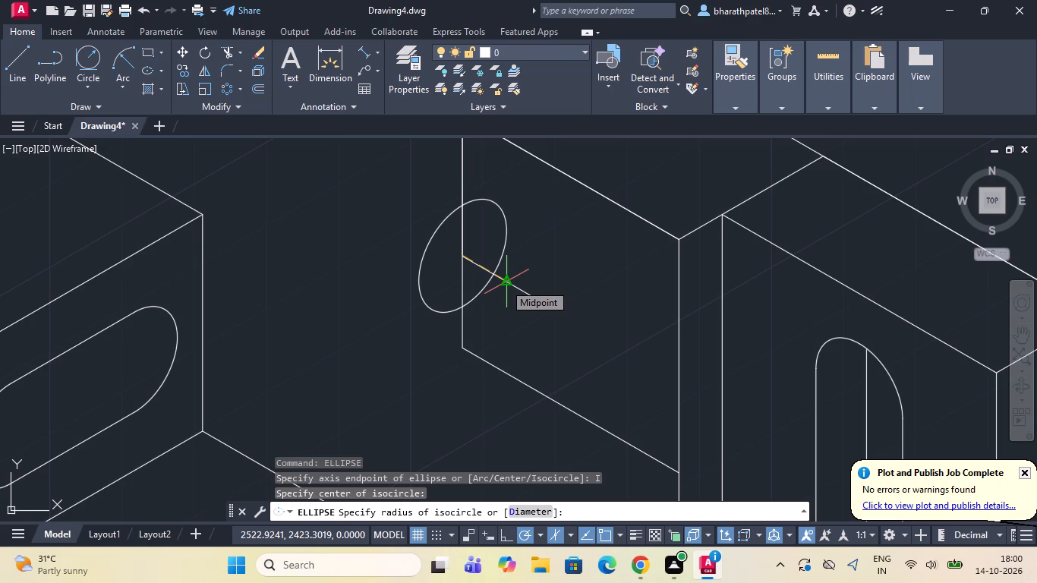
pyautogui.press('F5')
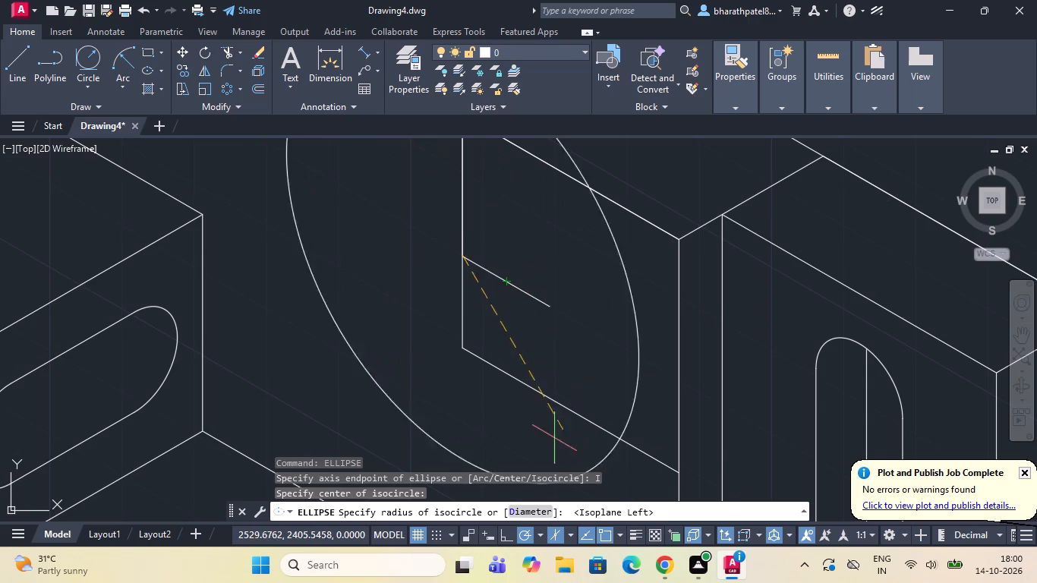
pyautogui.click(528, 513)
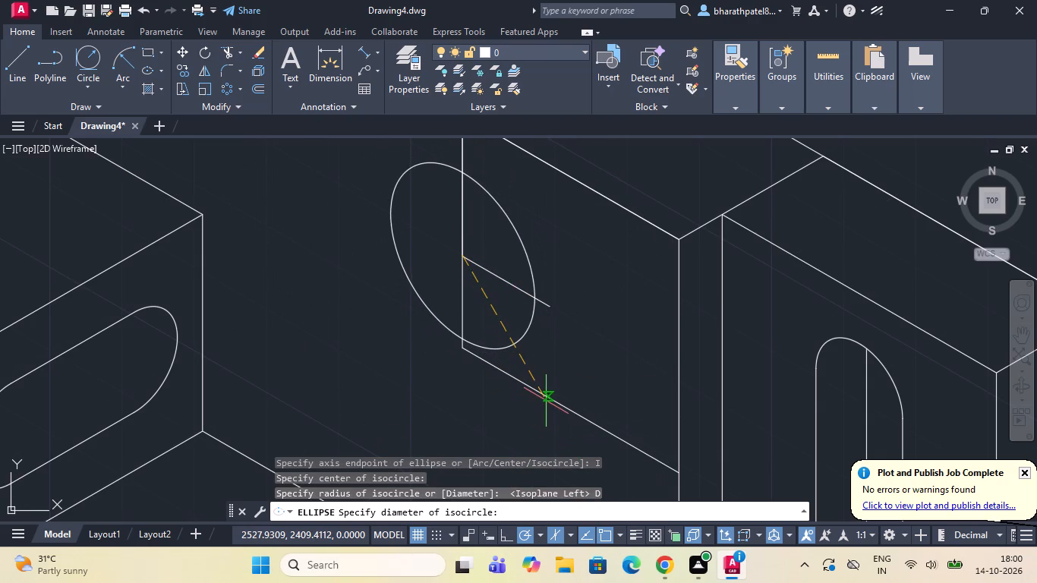
pyautogui.write('18')
pyautogui.press('Return')
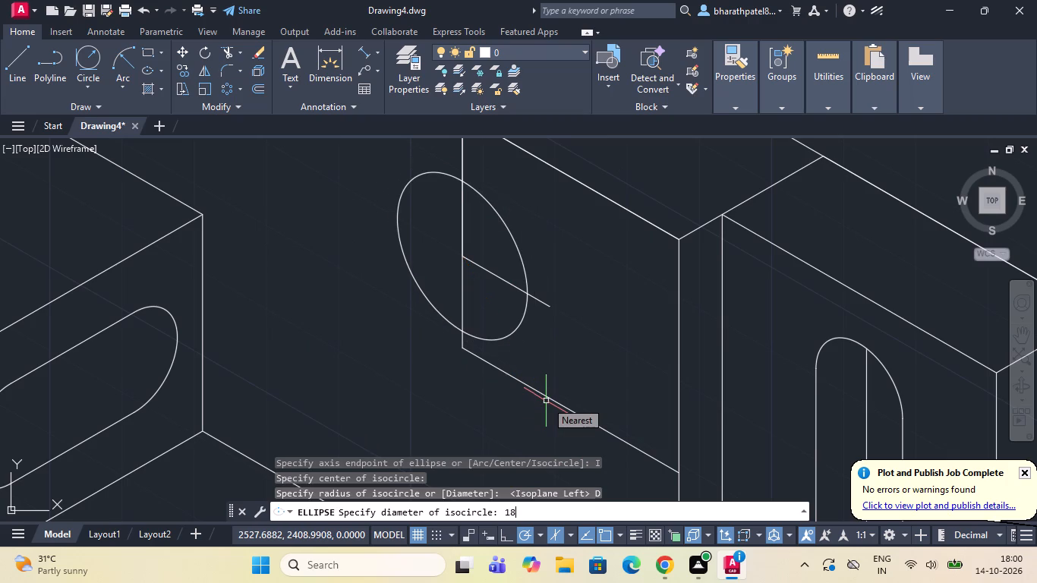
# Delete the four construction lines around the isocircle: the long vertical, the 30-long, the 17-long and the short 330° line.
pyautogui.scroll(1, 546, 401)
pyautogui.scroll(-4, 546, 401)
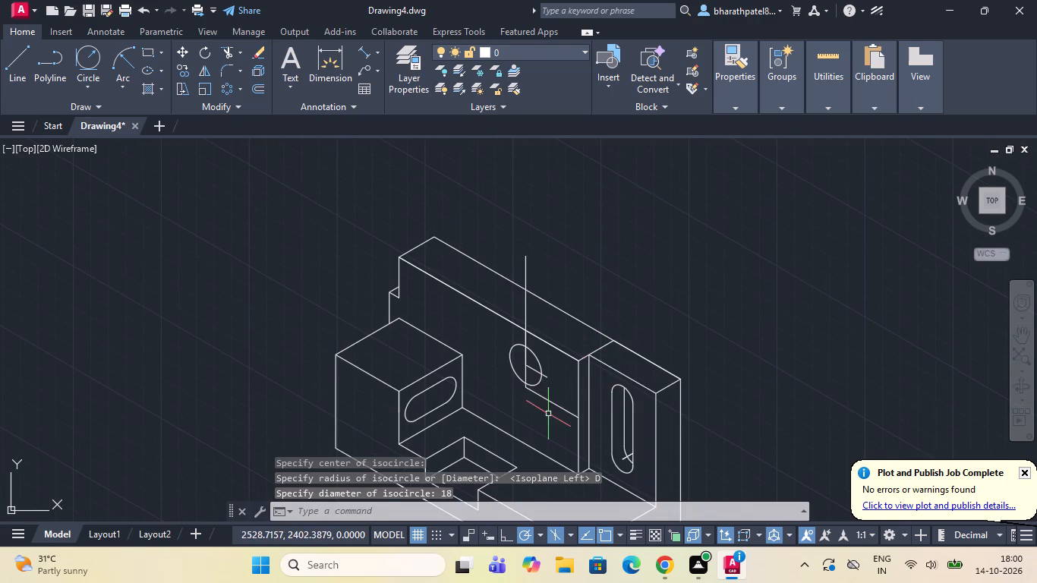
pyautogui.scroll(2, 547, 414)
pyautogui.click(489, 170)
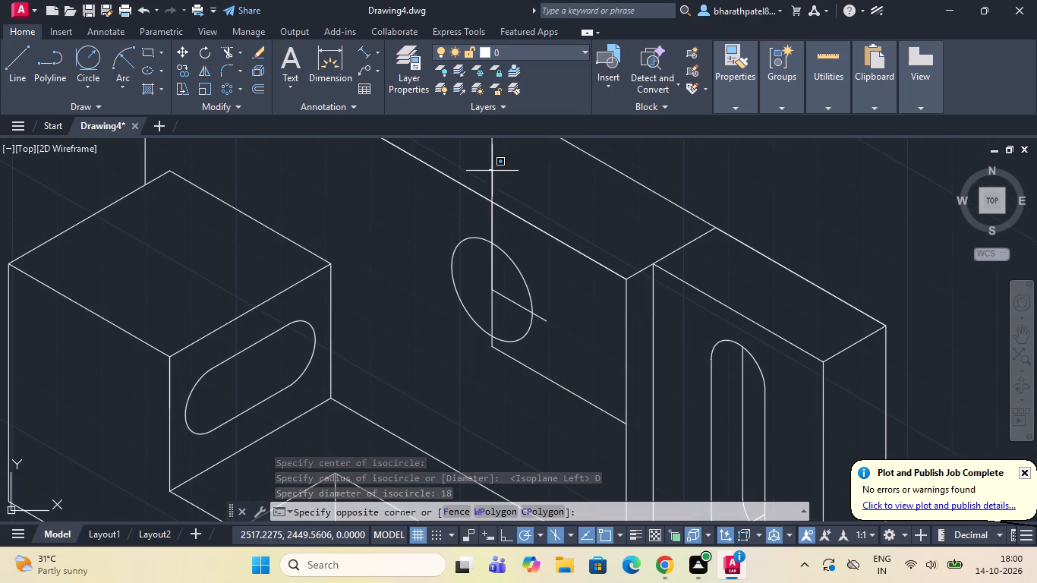
pyautogui.click(487, 170)
pyautogui.click(490, 175)
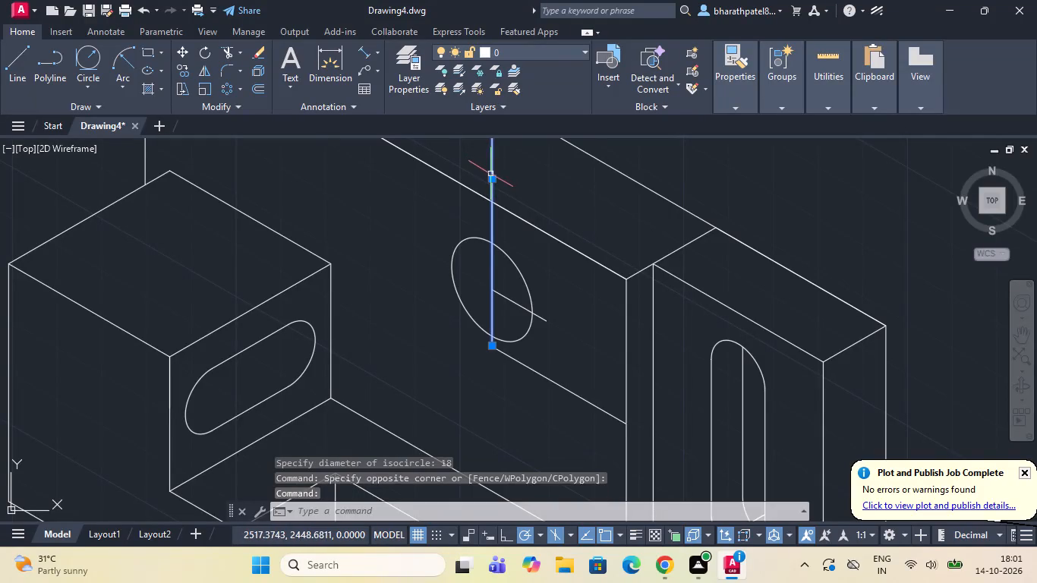
pyautogui.click(535, 370)
pyautogui.press('Delete')
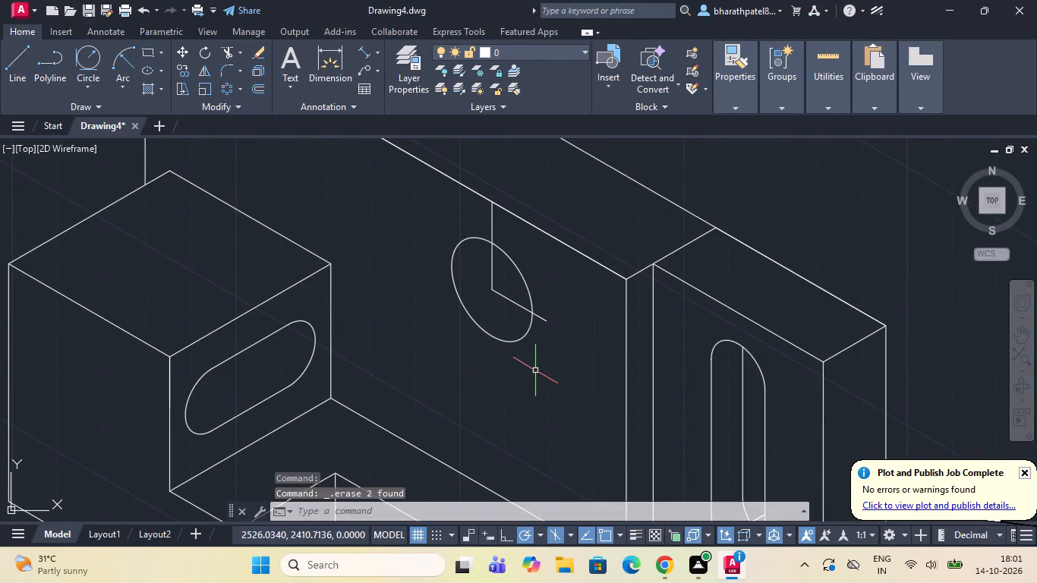
pyautogui.click(493, 224)
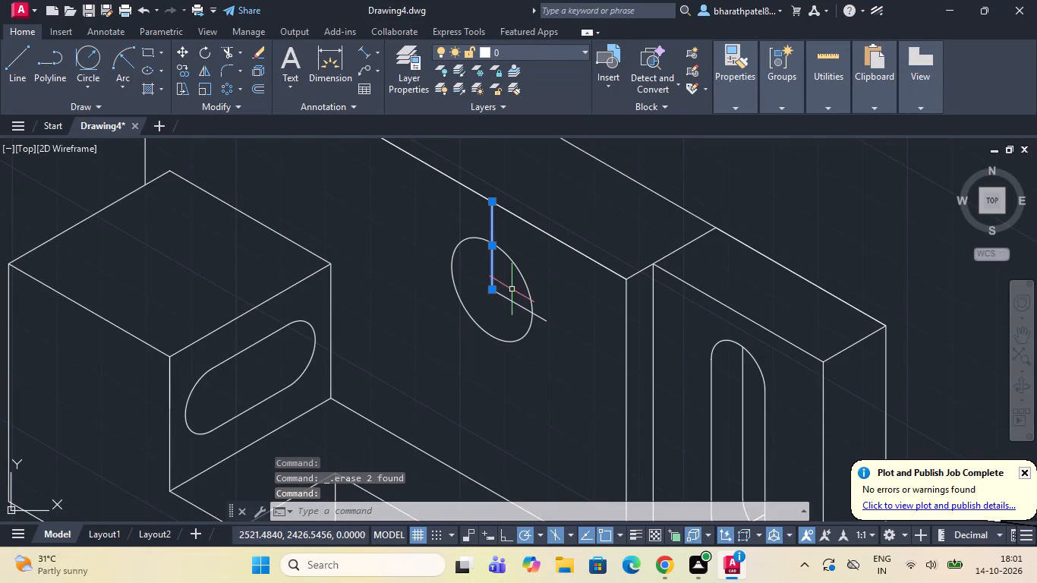
pyautogui.click(511, 303)
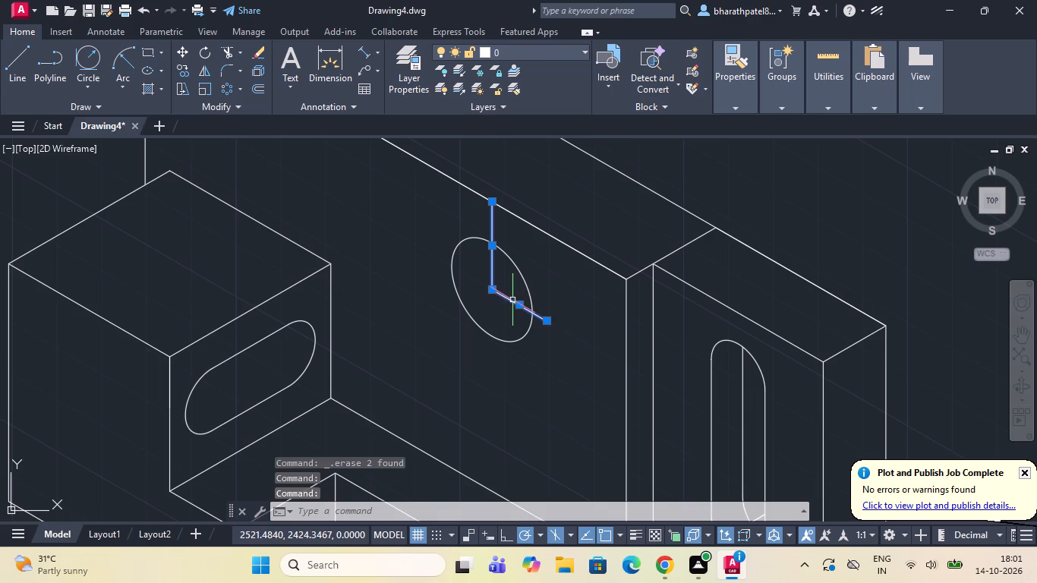
pyautogui.press('Delete')
# Start a line from the midpoint of the rectangular notch floor's outer lower edge.
pyautogui.scroll(1, 512, 300)
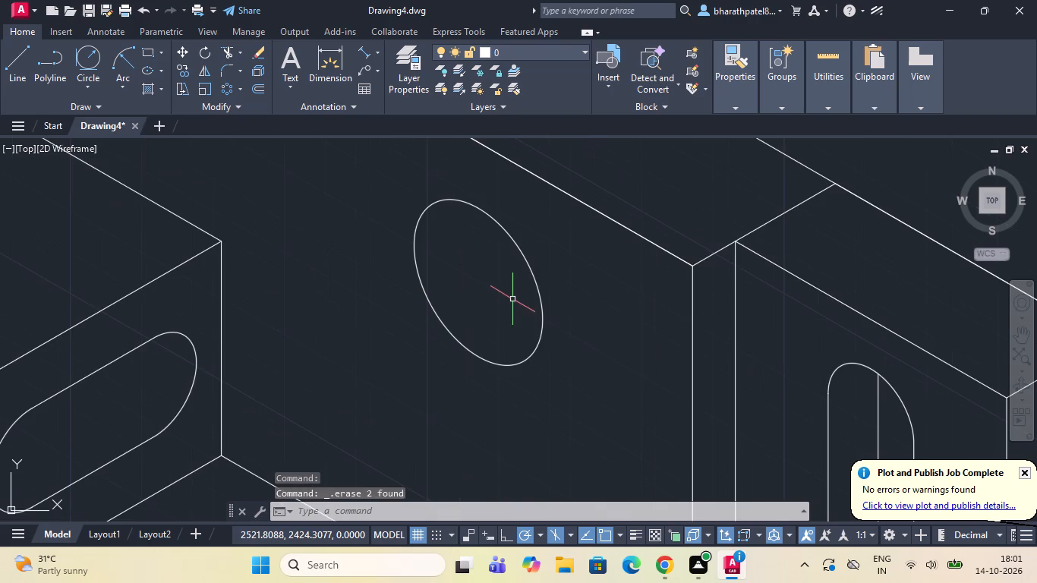
pyautogui.scroll(-3, 512, 298)
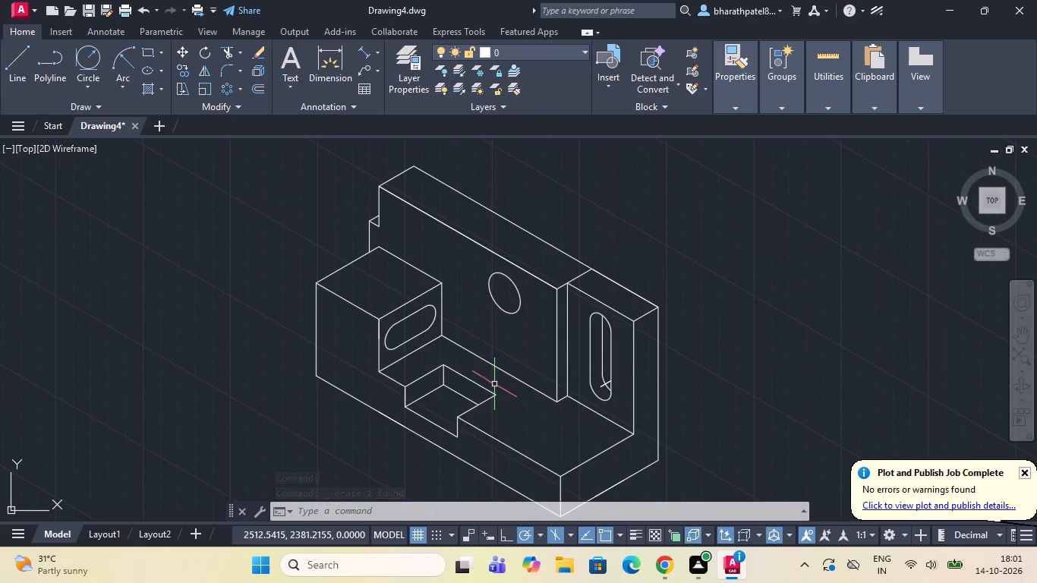
pyautogui.click(15, 70)
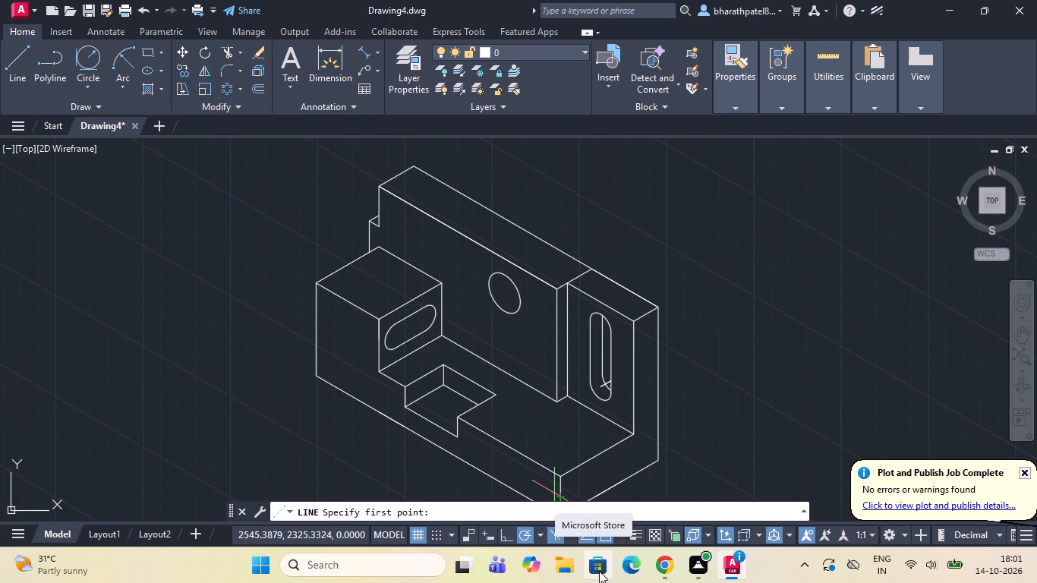
pyautogui.scroll(3, 436, 427)
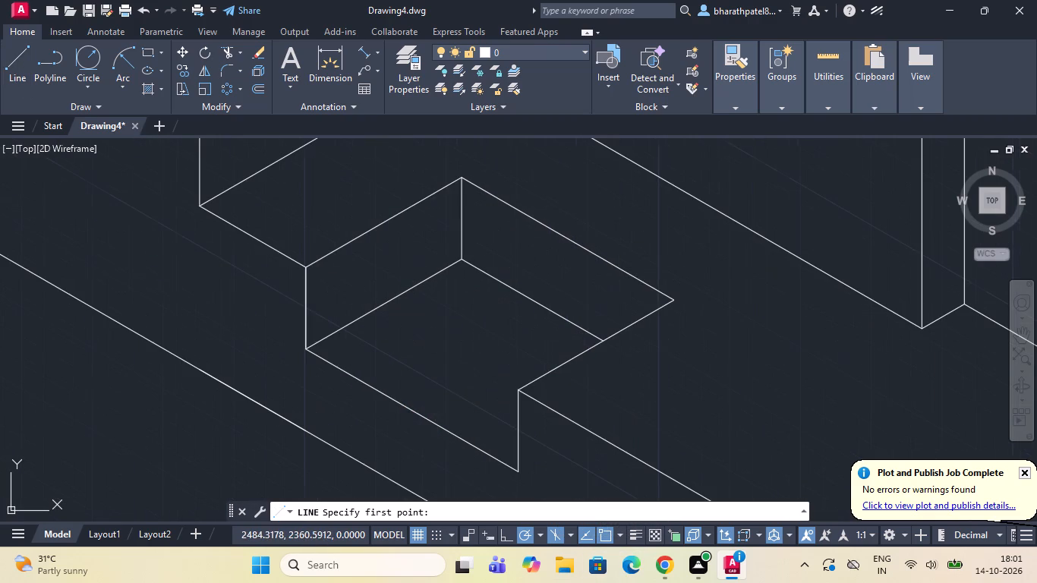
pyautogui.click(409, 409)
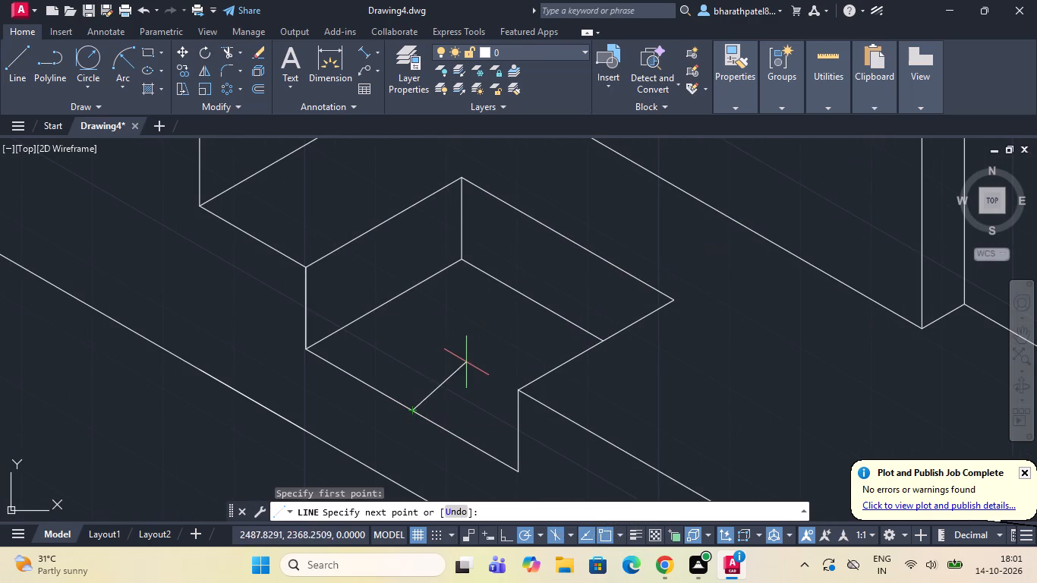
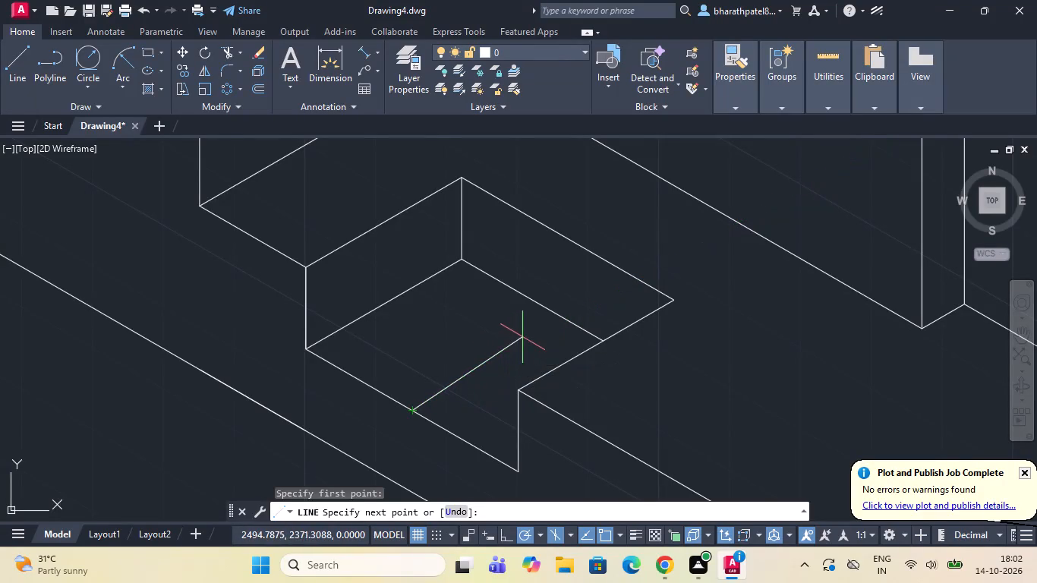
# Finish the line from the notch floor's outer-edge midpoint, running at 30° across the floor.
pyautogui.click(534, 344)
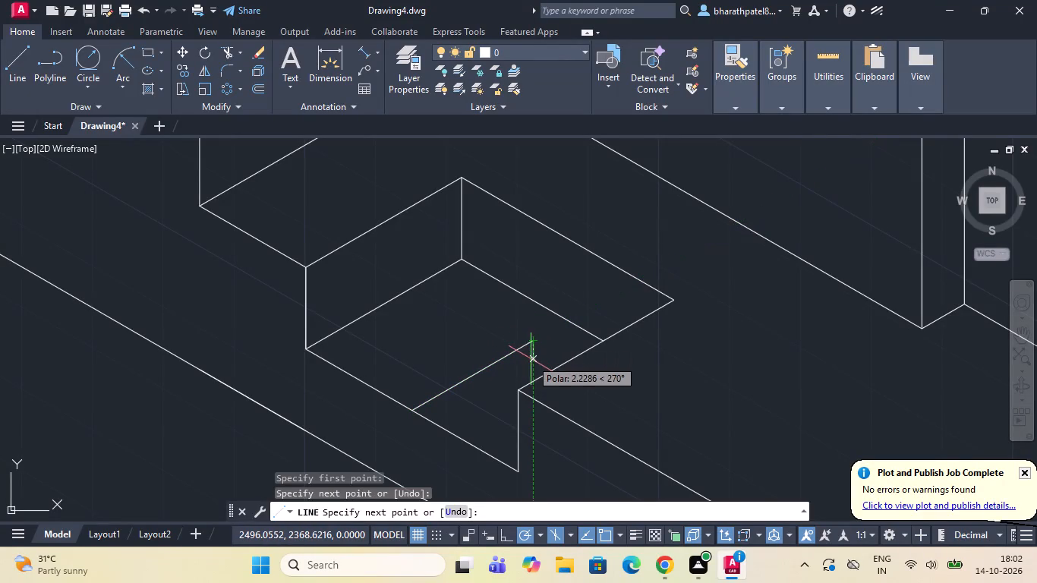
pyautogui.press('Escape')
# Draw a line at 330° across the notch floor from the midpoint of its side edge, ending just past the 30° line.
pyautogui.click(17, 64)
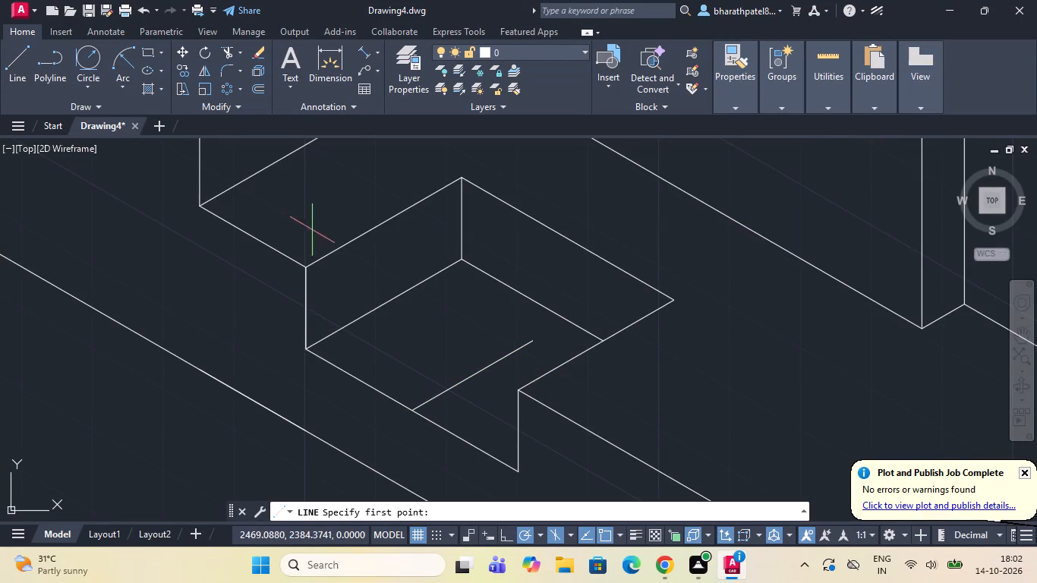
pyautogui.click(384, 302)
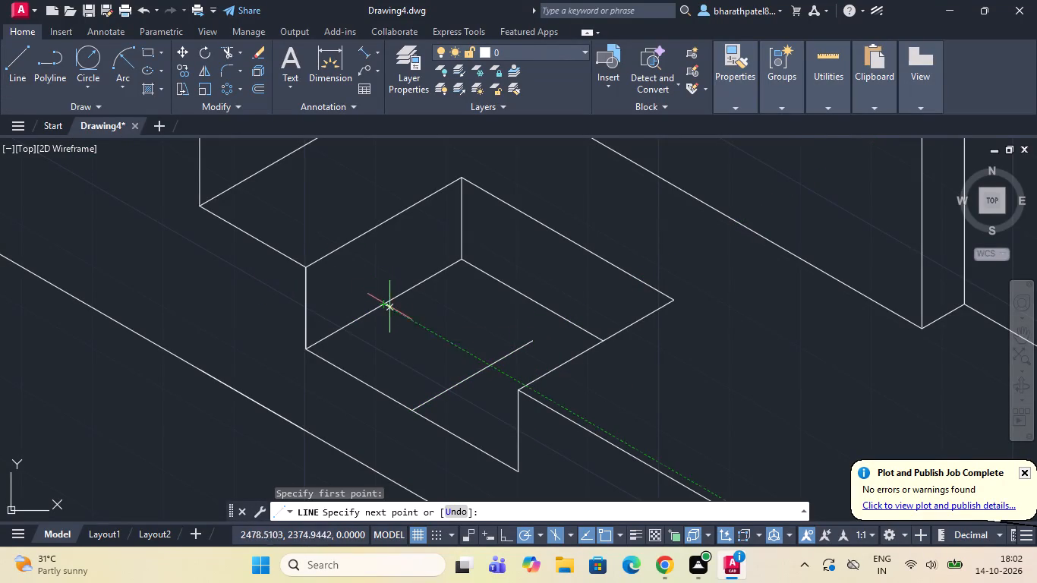
pyautogui.click(500, 376)
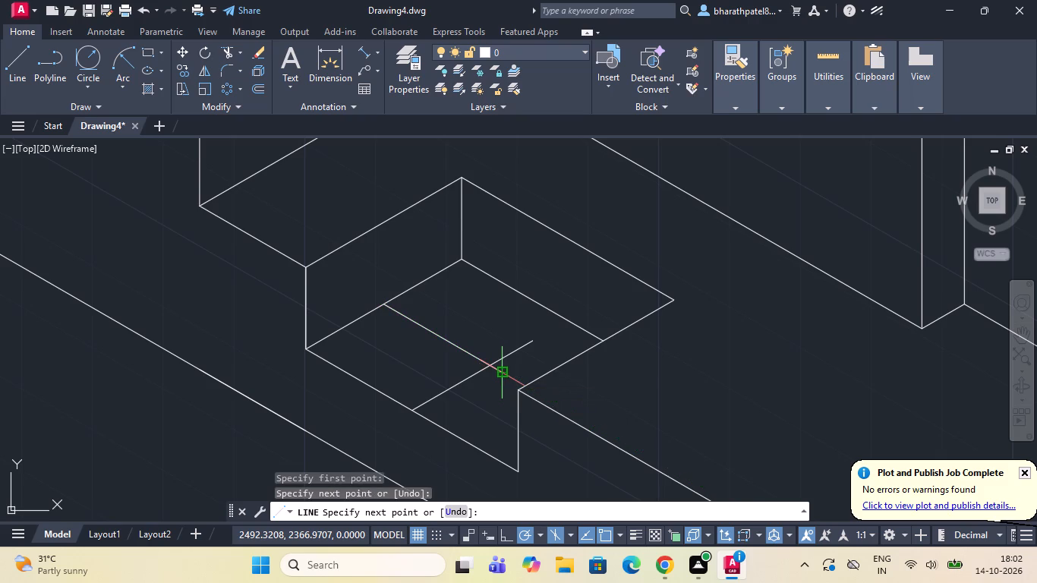
pyautogui.press('Escape')
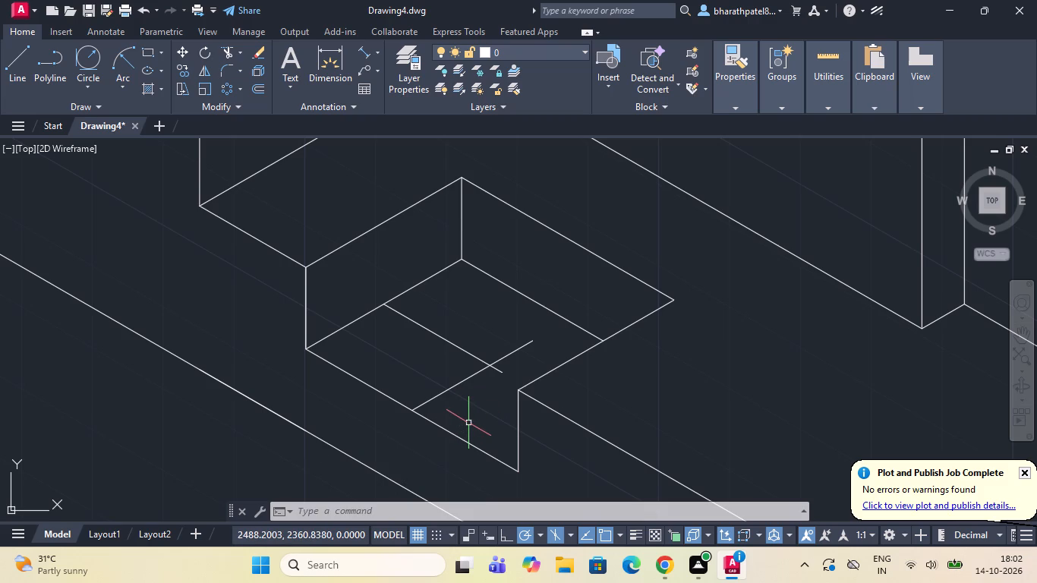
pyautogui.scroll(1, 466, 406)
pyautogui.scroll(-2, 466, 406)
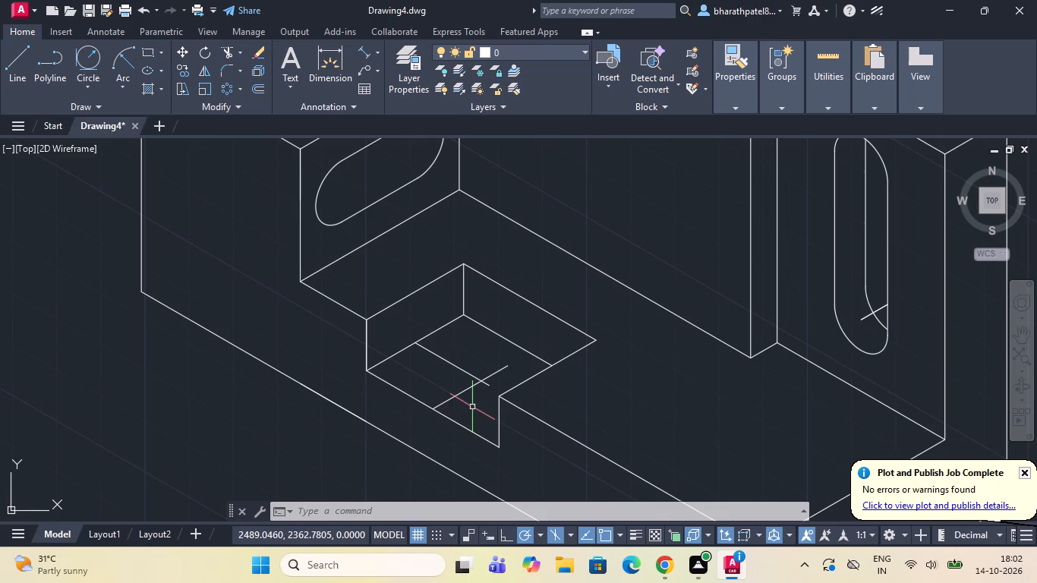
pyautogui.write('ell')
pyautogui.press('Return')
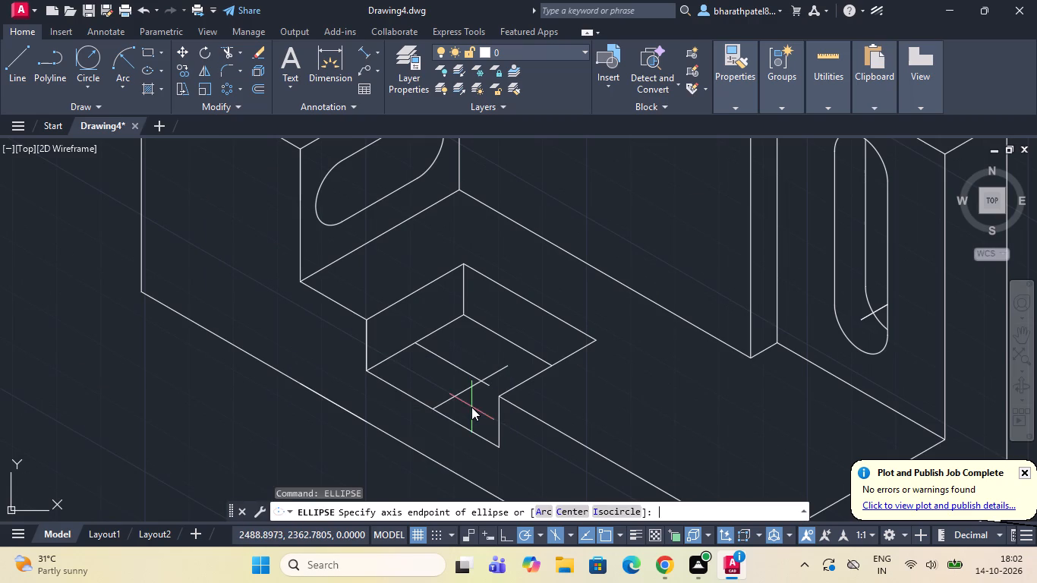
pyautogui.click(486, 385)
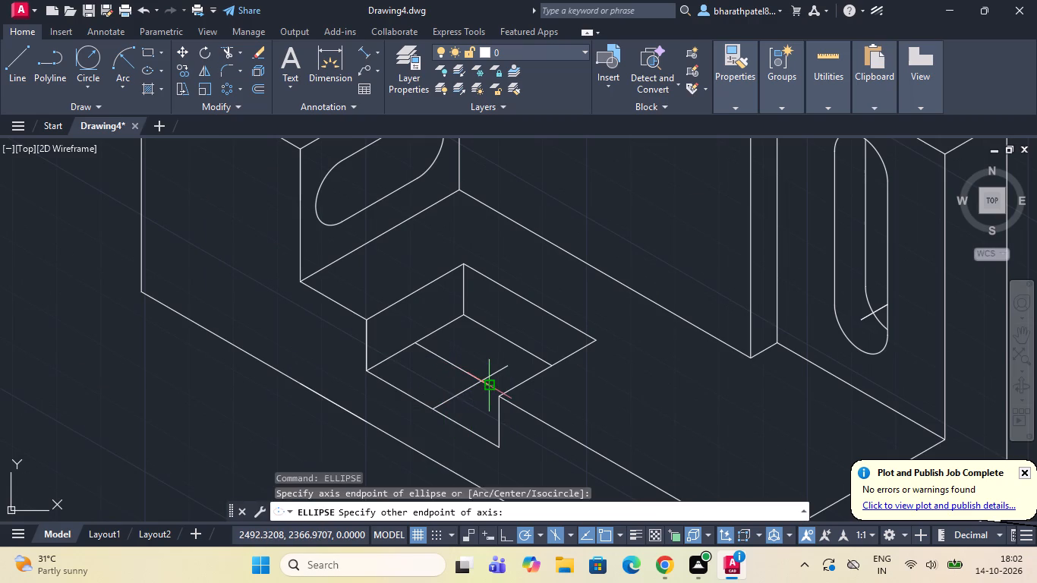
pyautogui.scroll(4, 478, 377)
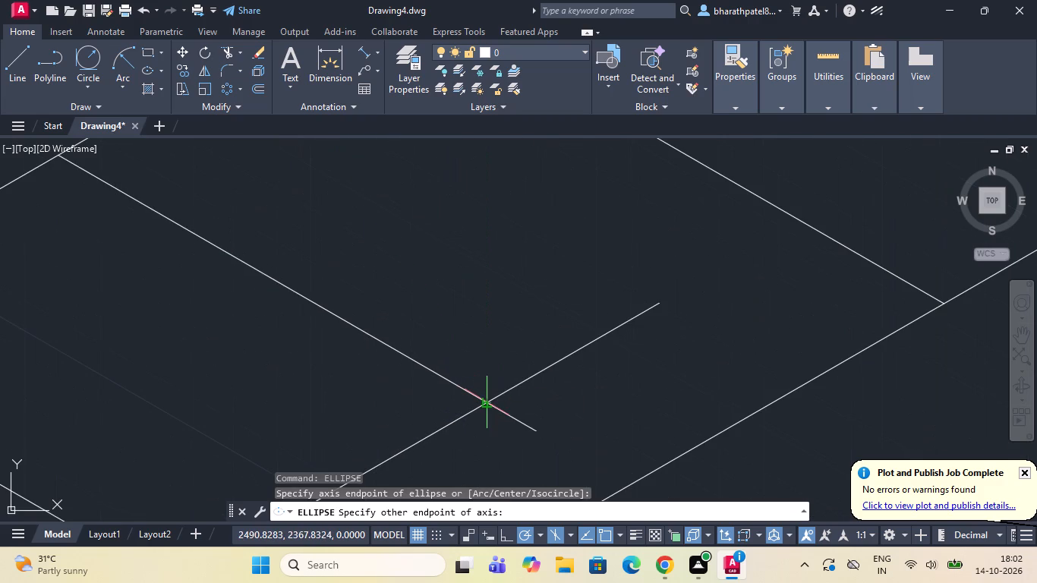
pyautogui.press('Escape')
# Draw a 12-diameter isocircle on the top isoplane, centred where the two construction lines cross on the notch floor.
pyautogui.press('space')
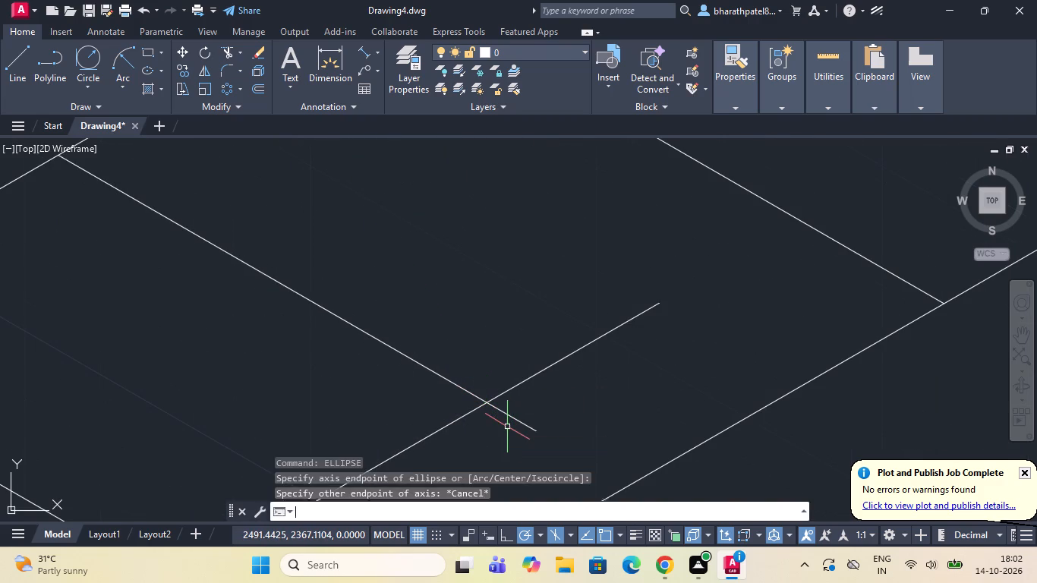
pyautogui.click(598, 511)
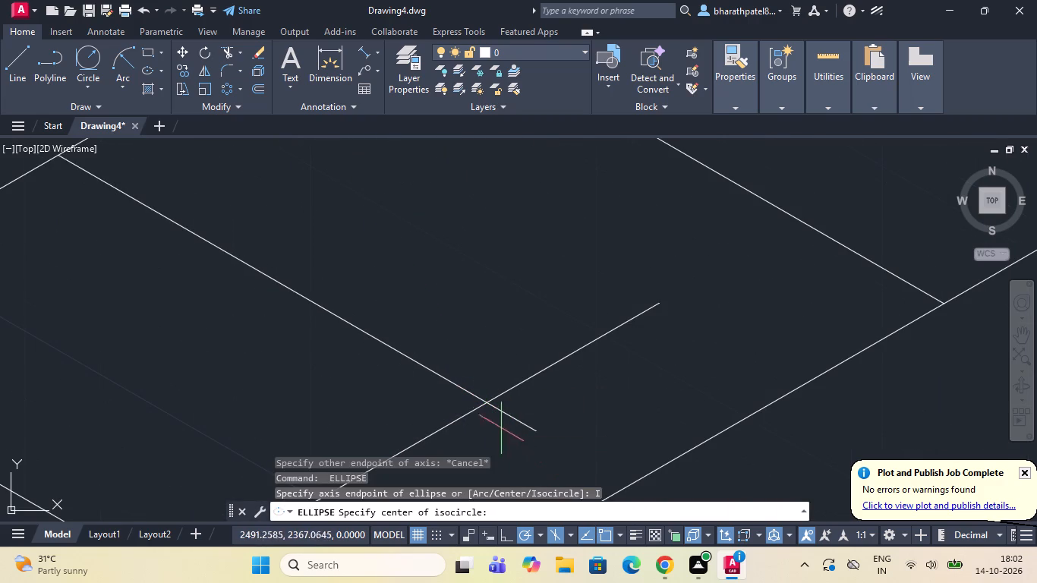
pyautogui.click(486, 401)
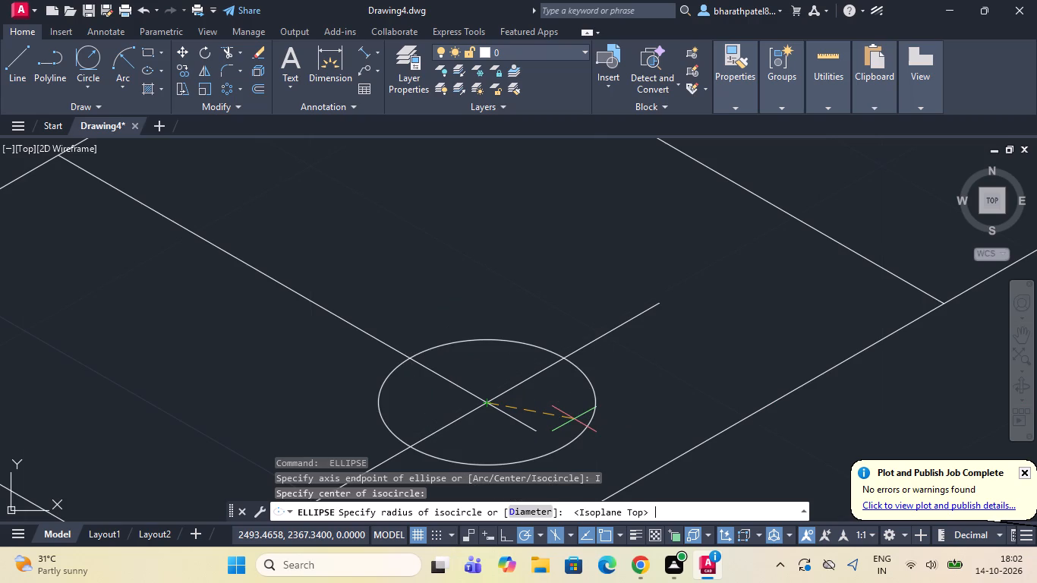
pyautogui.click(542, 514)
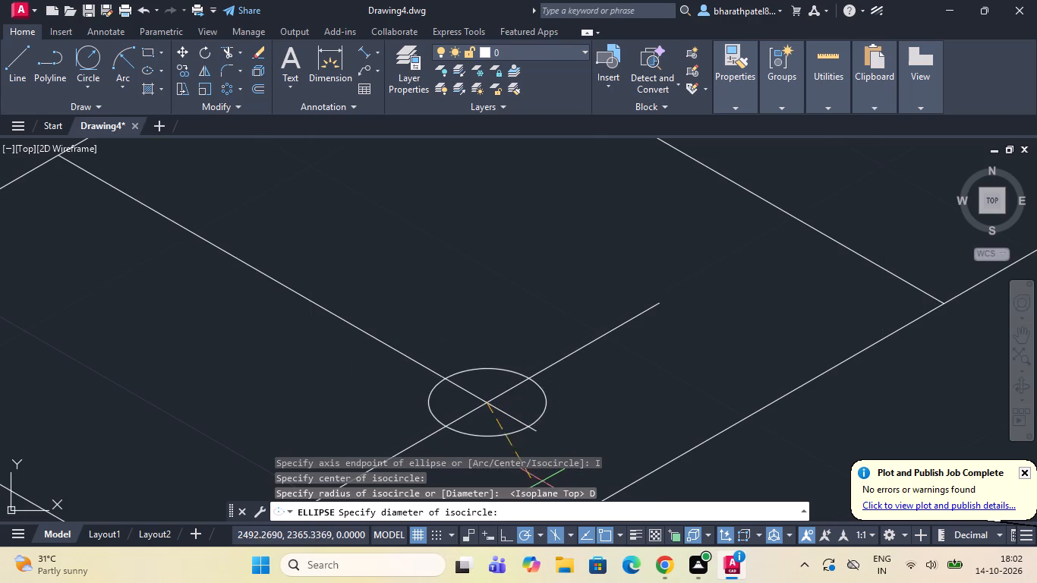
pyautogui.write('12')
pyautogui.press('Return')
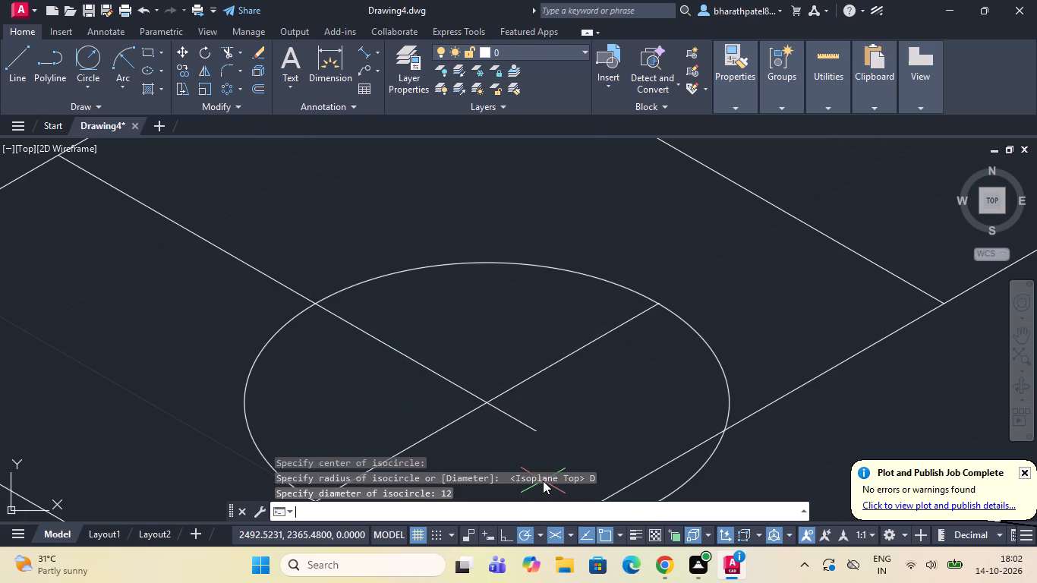
# Draw a line about 25 long at 210° from the midpoint of the notch floor's back edge, extending past its outer edge.
pyautogui.scroll(-6, 532, 469)
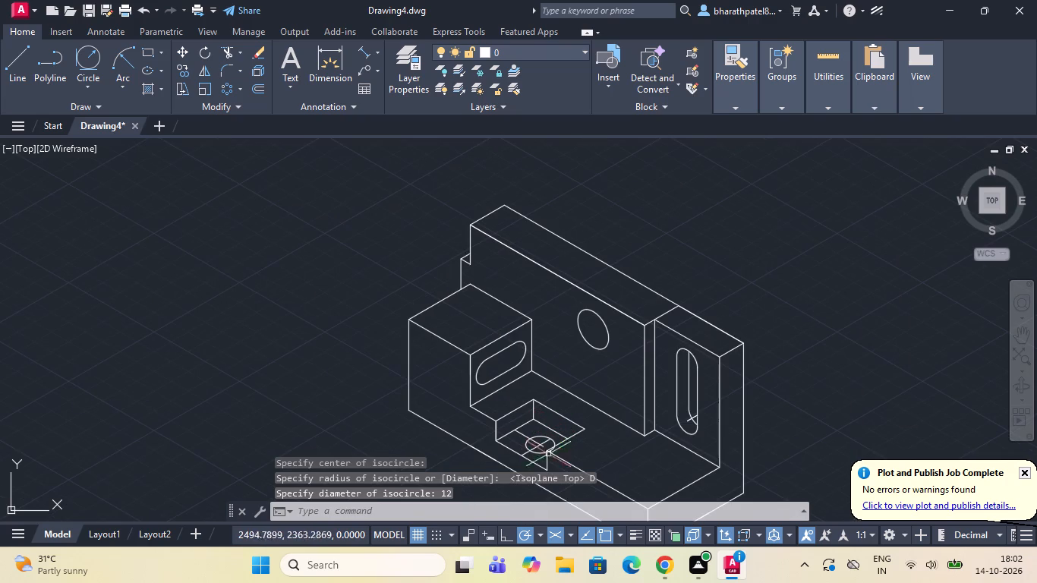
pyautogui.click(13, 55)
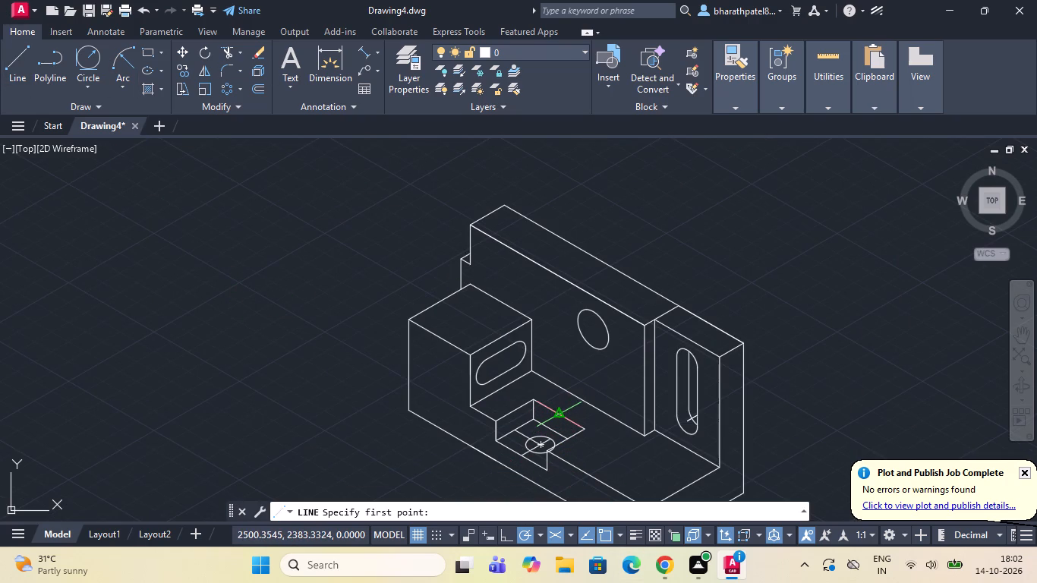
pyautogui.scroll(3, 548, 444)
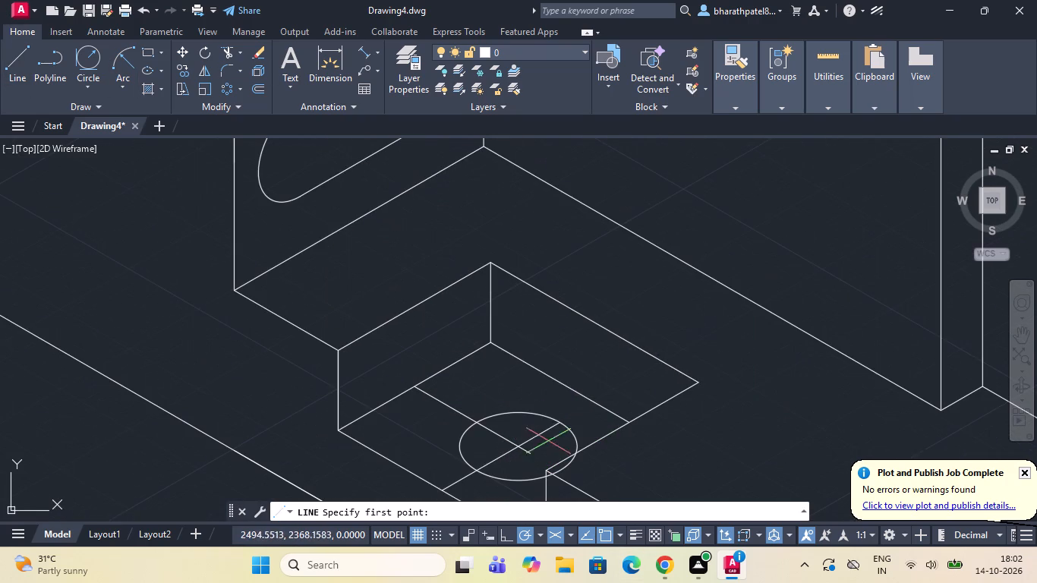
pyautogui.click(558, 385)
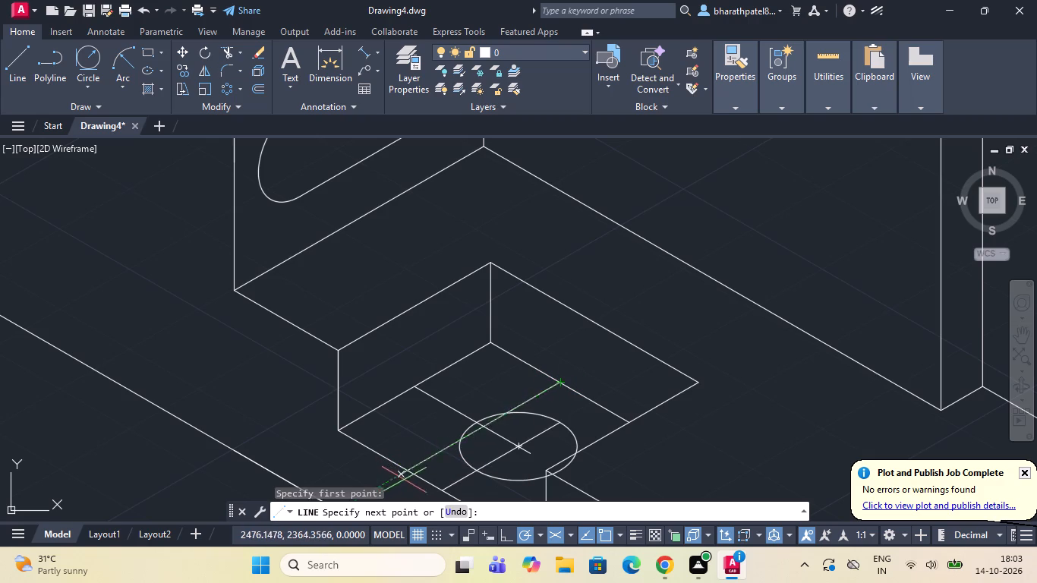
pyautogui.scroll(-3, 408, 467)
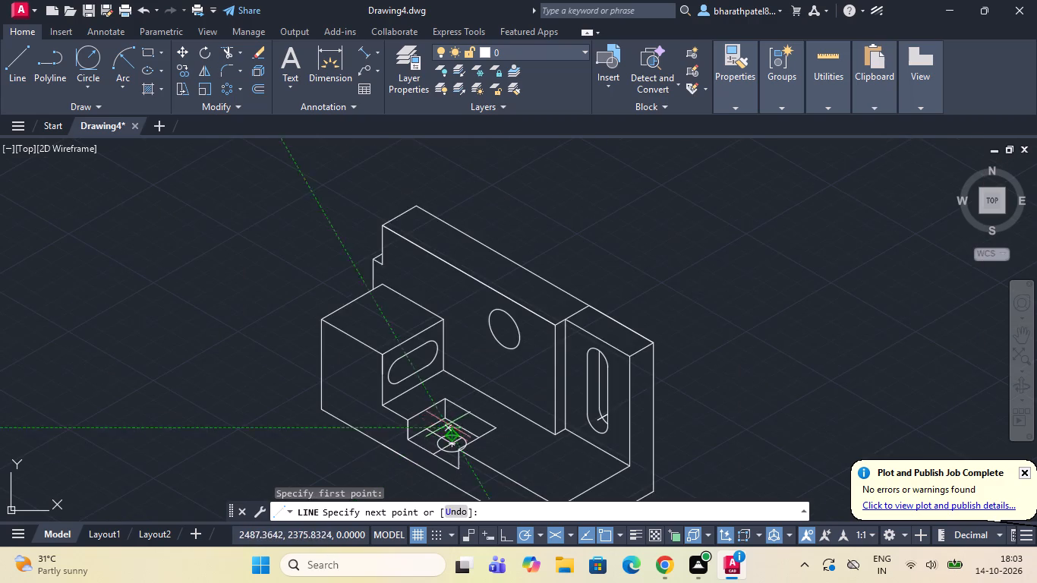
pyautogui.scroll(2, 425, 458)
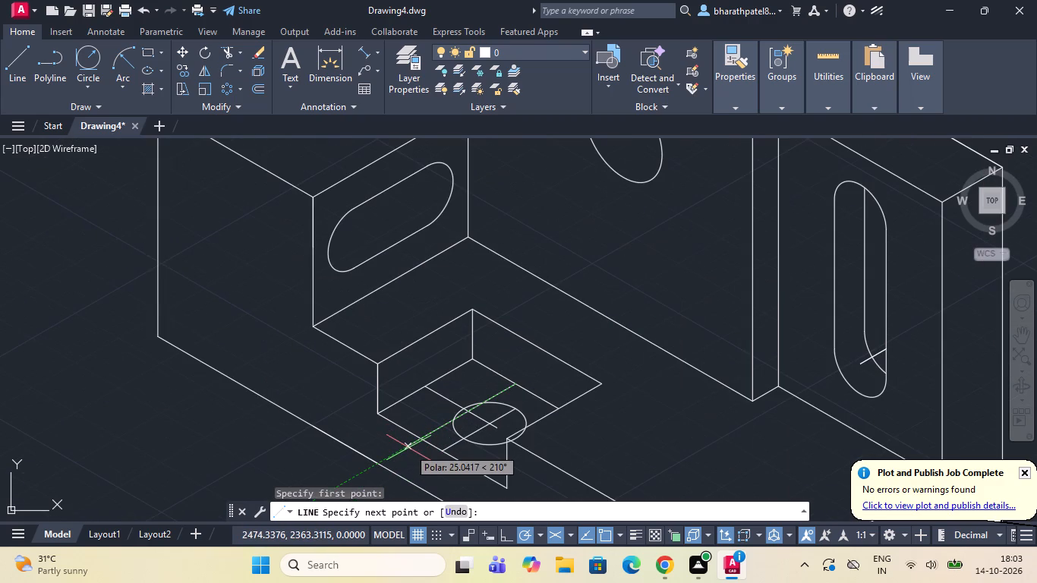
pyautogui.click(408, 448)
pyautogui.press('Escape')
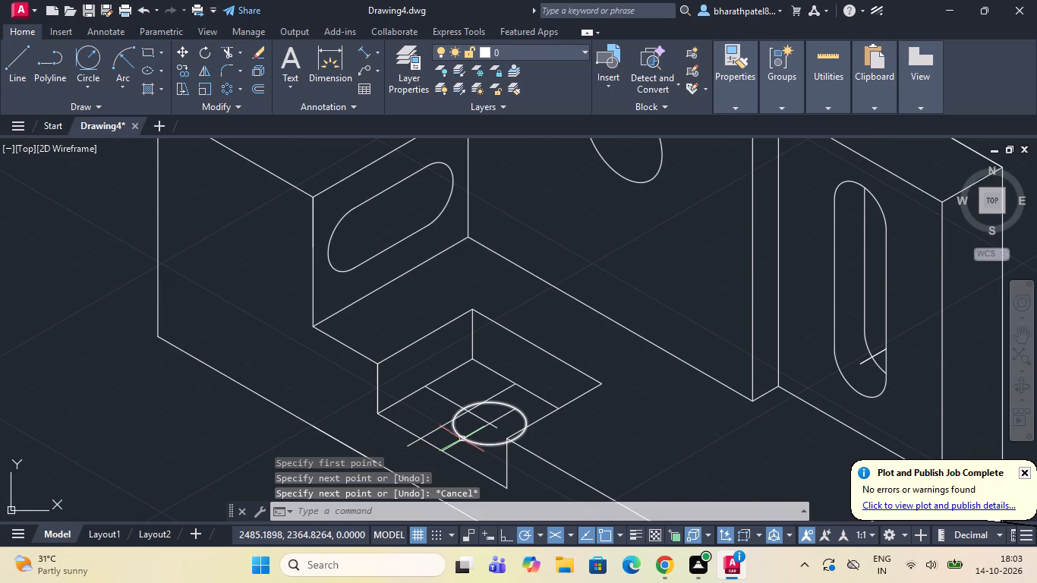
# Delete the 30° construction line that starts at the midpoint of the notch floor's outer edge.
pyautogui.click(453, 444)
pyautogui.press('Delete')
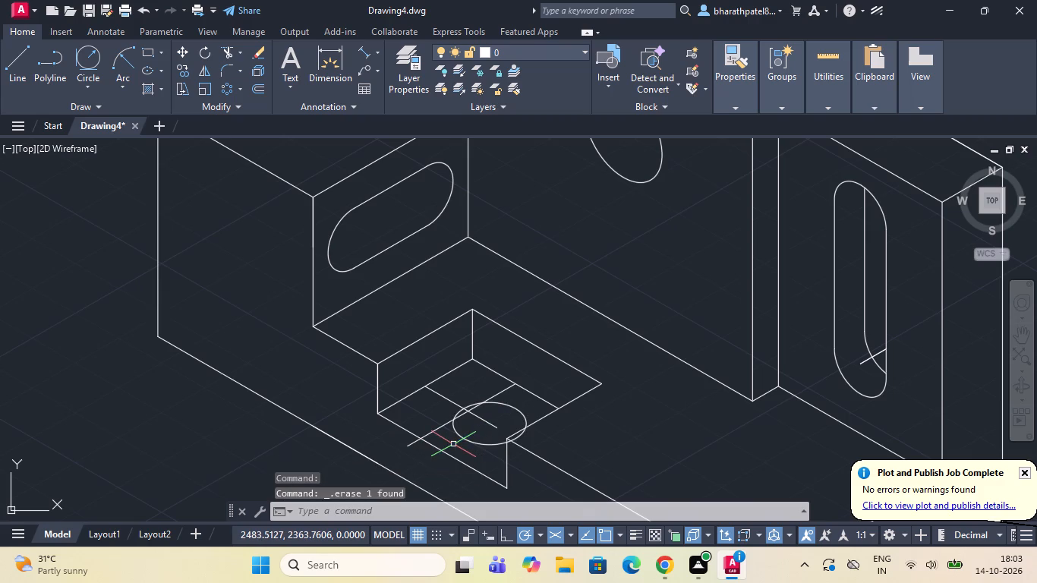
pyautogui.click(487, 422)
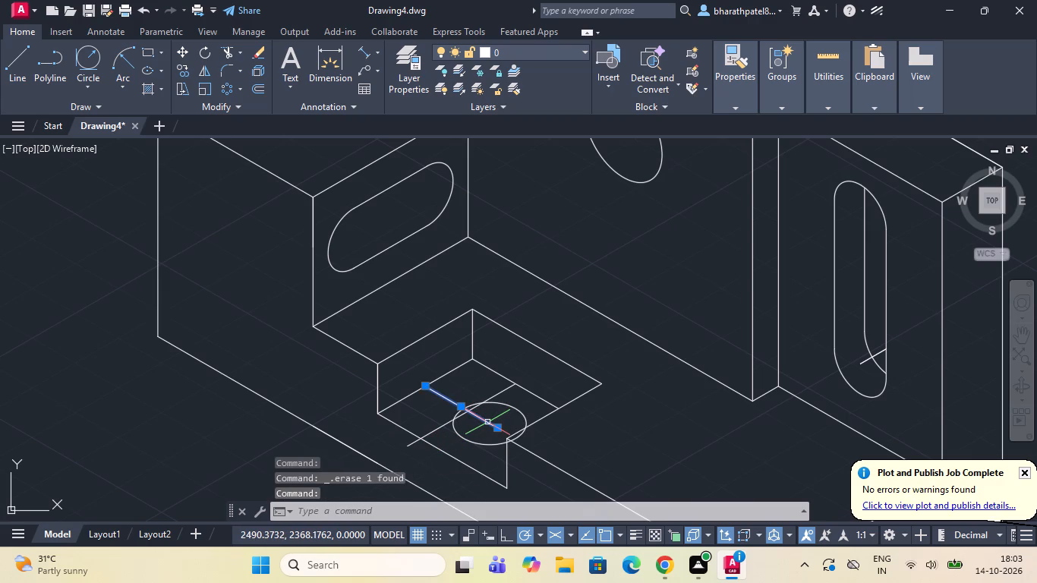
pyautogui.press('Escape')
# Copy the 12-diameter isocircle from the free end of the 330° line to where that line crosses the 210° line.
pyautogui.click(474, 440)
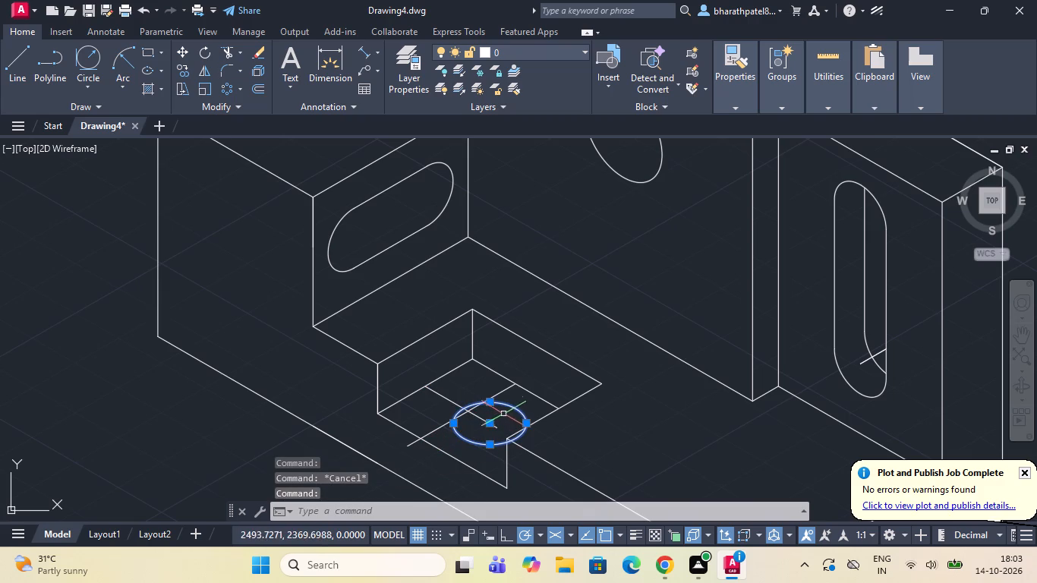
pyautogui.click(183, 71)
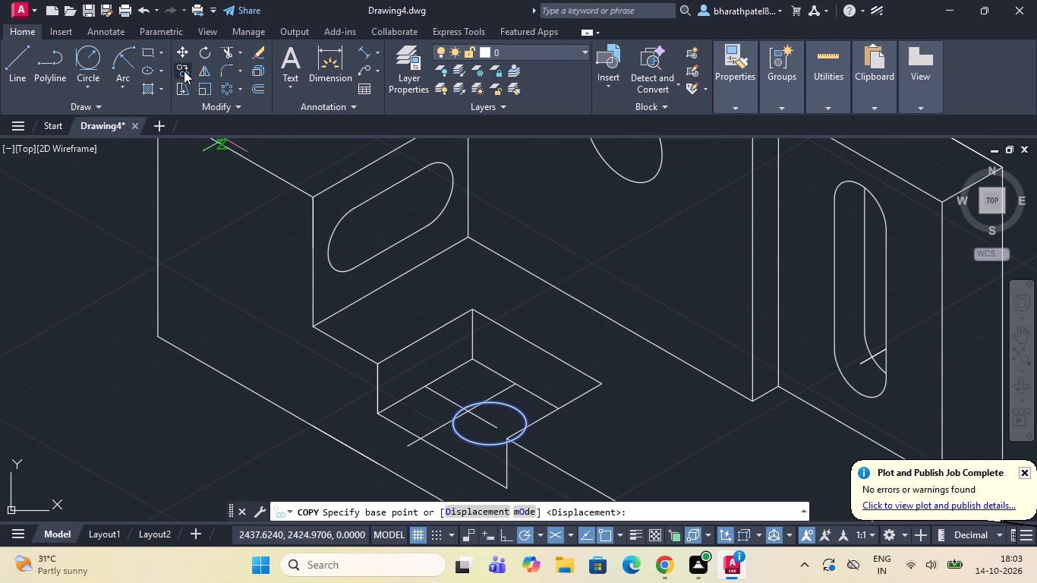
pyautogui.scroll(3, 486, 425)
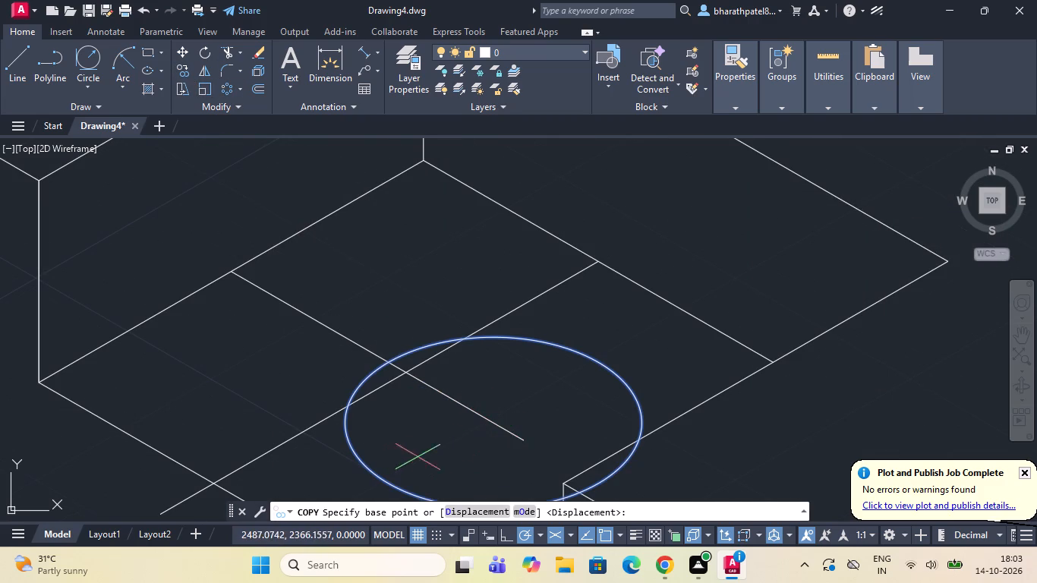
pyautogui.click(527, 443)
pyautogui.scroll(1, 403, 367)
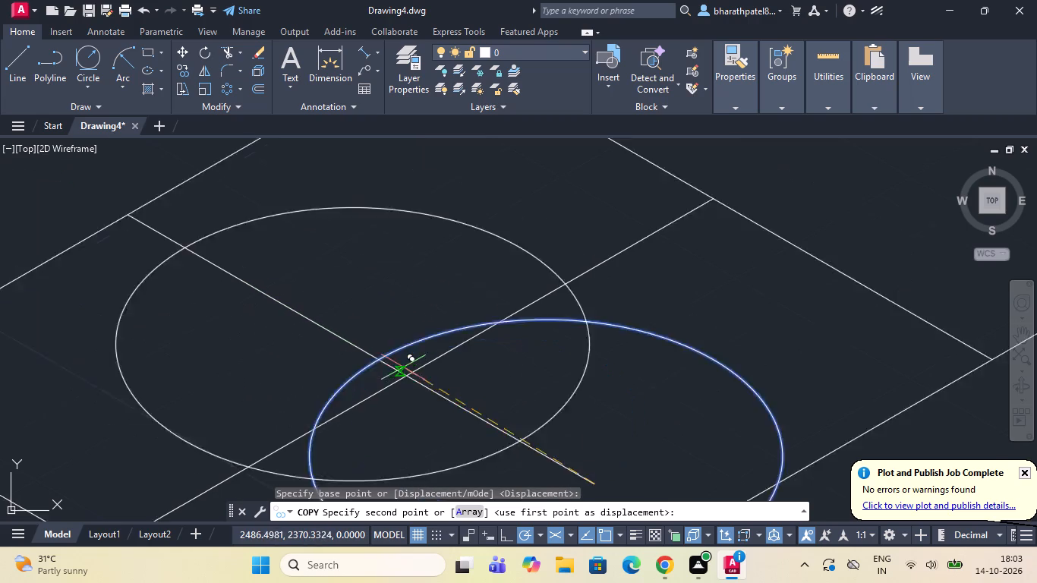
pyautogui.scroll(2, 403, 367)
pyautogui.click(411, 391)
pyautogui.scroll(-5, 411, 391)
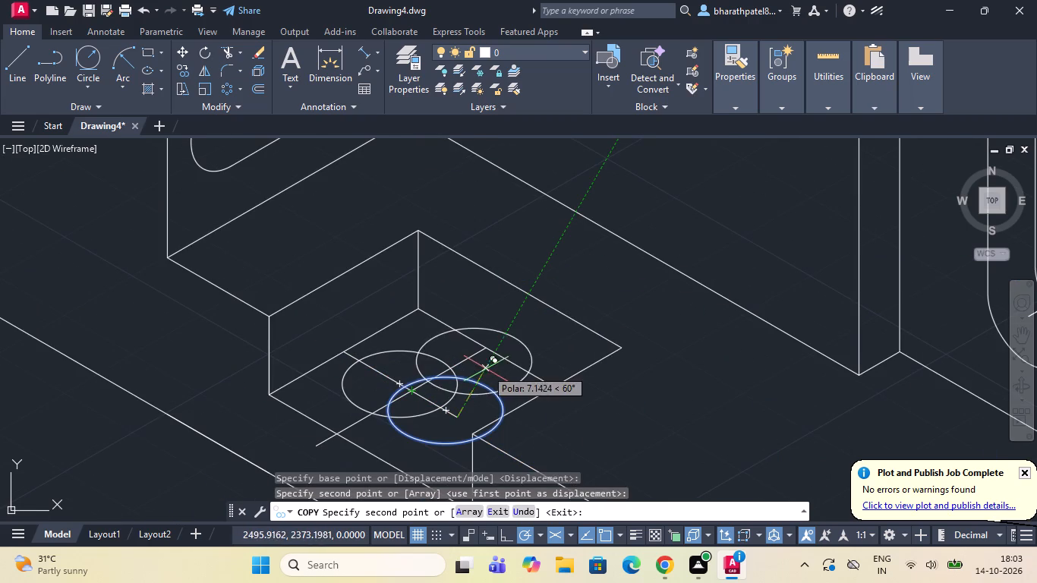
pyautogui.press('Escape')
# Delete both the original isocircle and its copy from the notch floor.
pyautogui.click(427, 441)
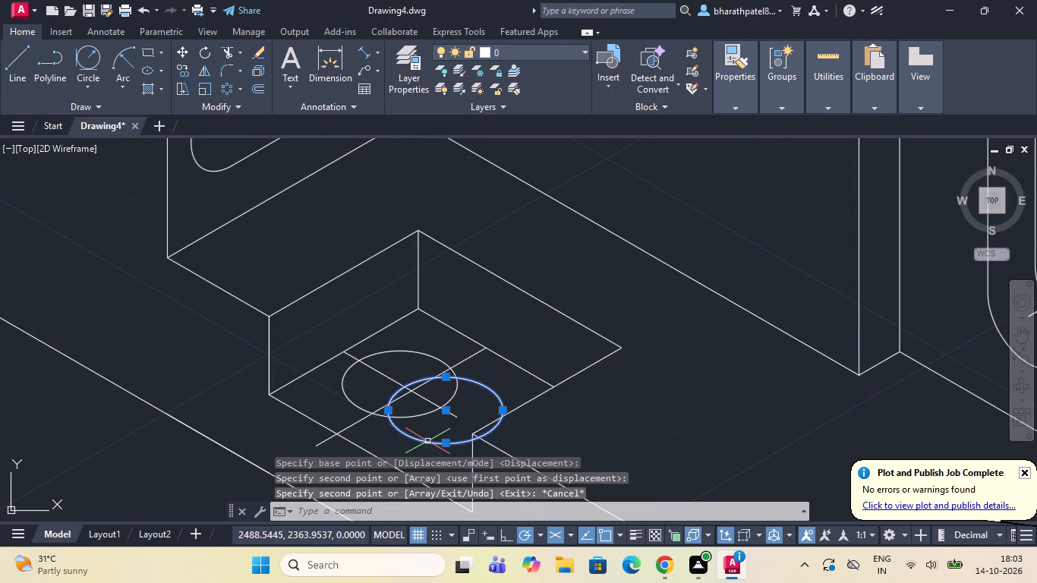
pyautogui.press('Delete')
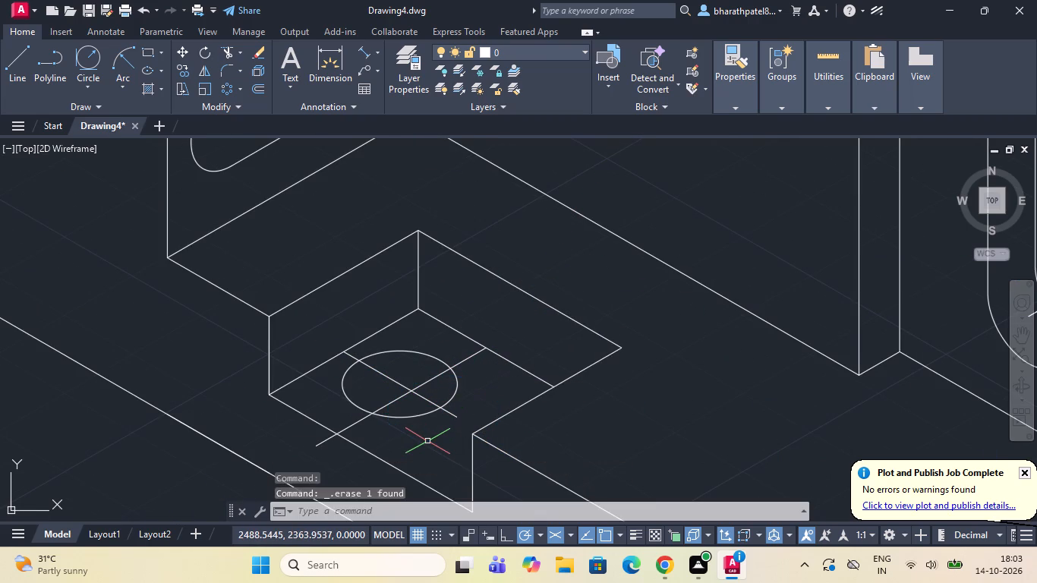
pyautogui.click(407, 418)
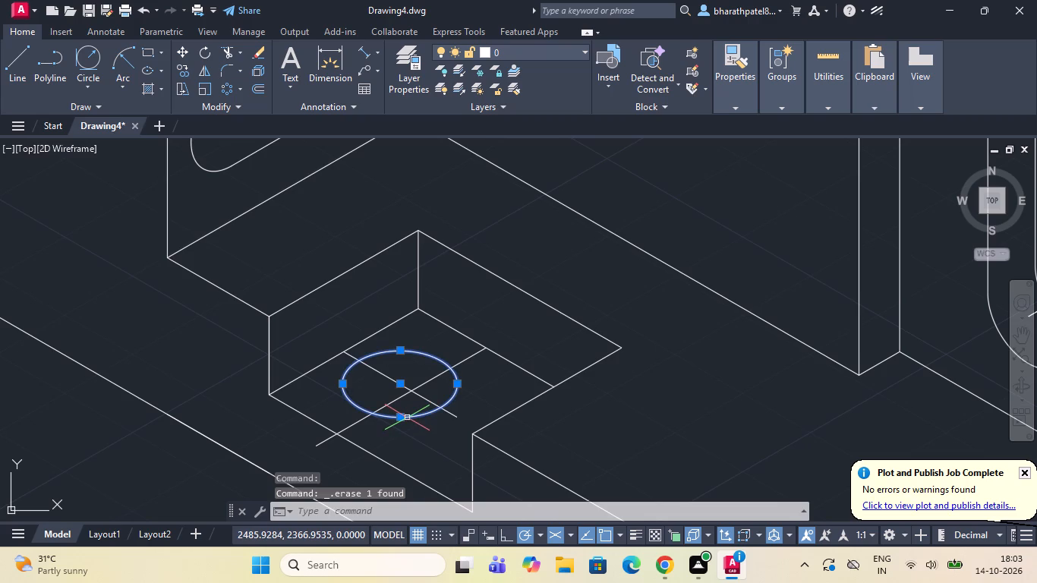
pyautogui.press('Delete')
# Draw an isocircle of radius 6 on the notch floor, centred where the two construction lines cross.
pyautogui.write('ell')
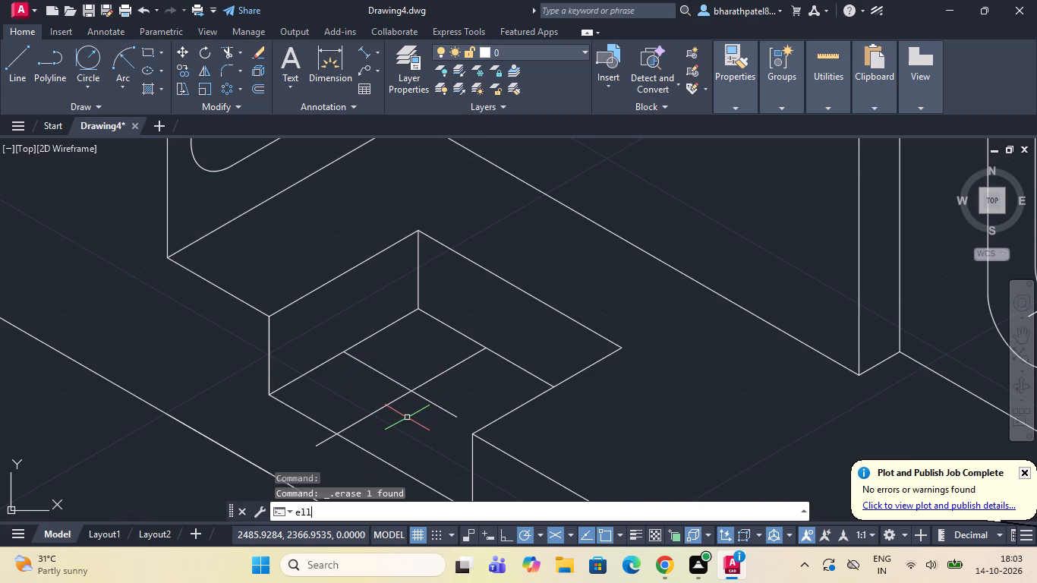
pyautogui.press('Return')
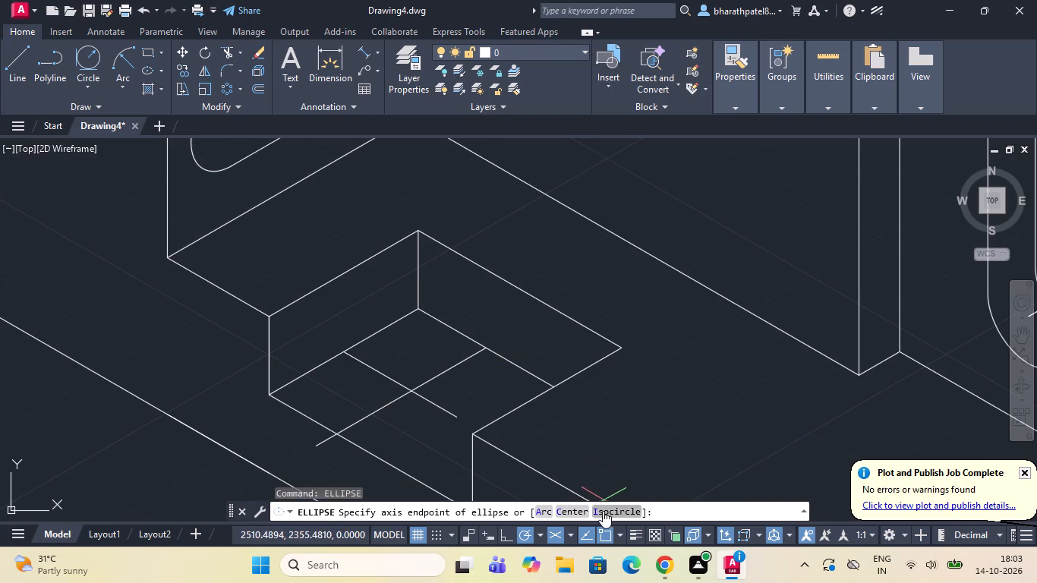
pyautogui.click(603, 511)
pyautogui.click(407, 389)
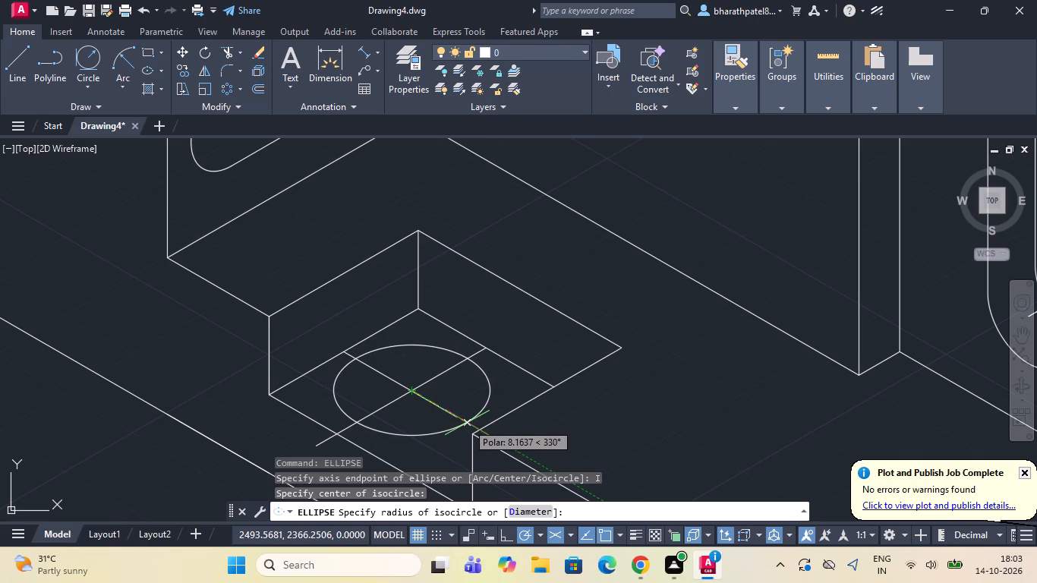
pyautogui.press('6')
pyautogui.press('Return')
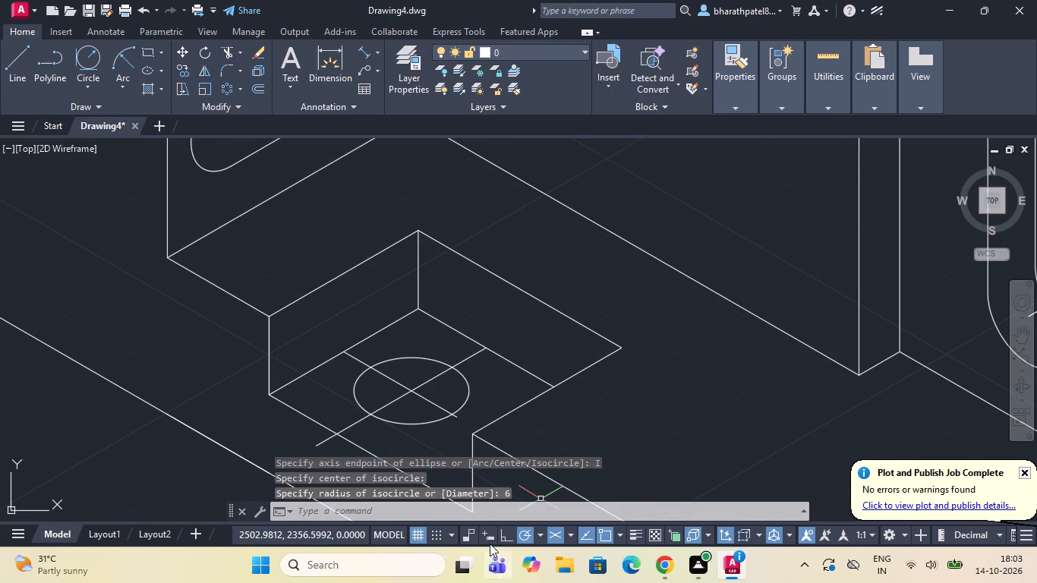
# Delete the two construction lines crossing at the centre of the notch floor's isocircle.
pyautogui.scroll(-2, 496, 451)
pyautogui.scroll(-2, 500, 389)
pyautogui.scroll(3, 500, 443)
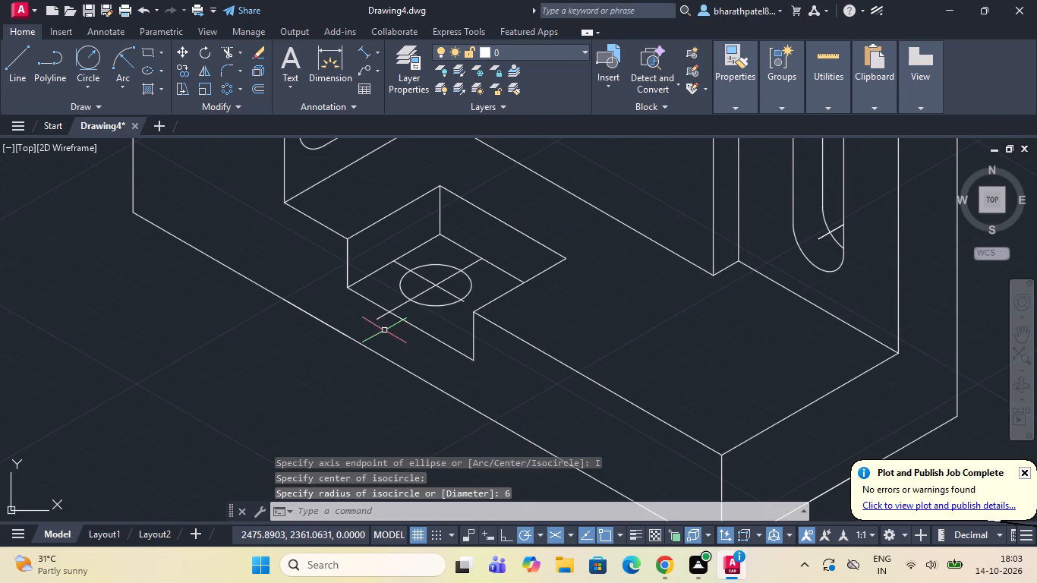
pyautogui.click(382, 317)
pyautogui.click(401, 264)
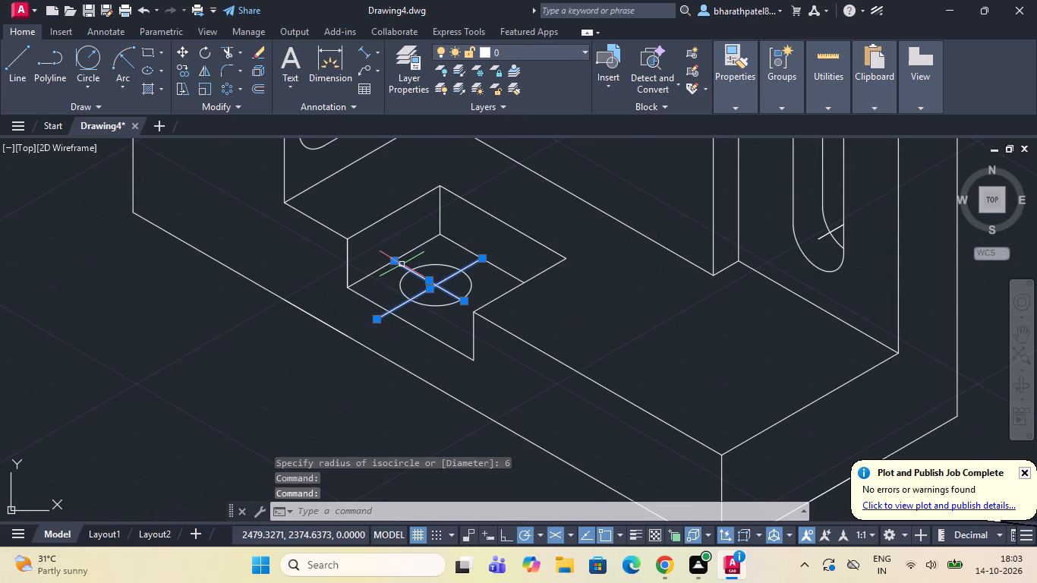
pyautogui.press('Delete')
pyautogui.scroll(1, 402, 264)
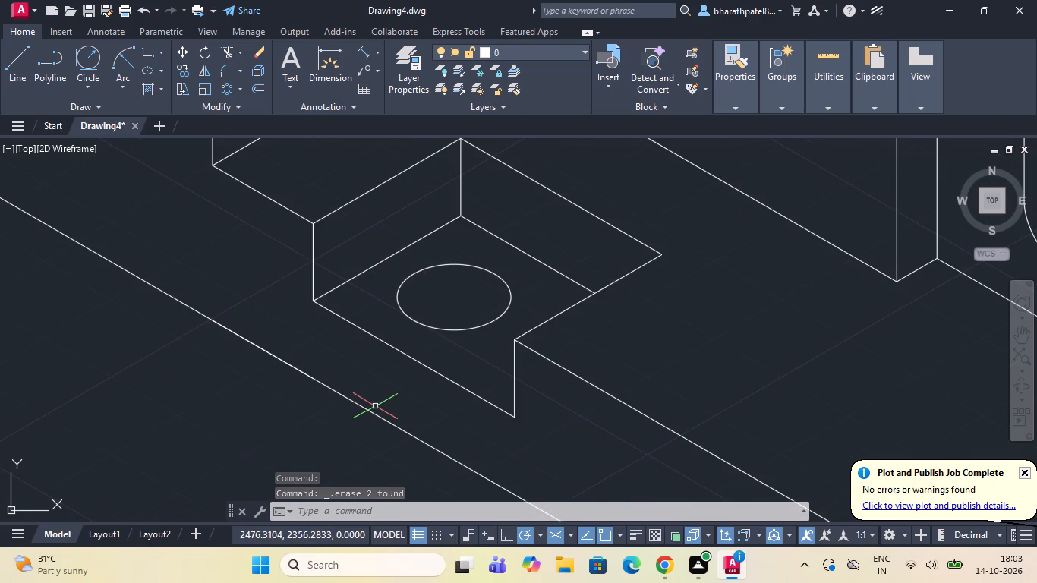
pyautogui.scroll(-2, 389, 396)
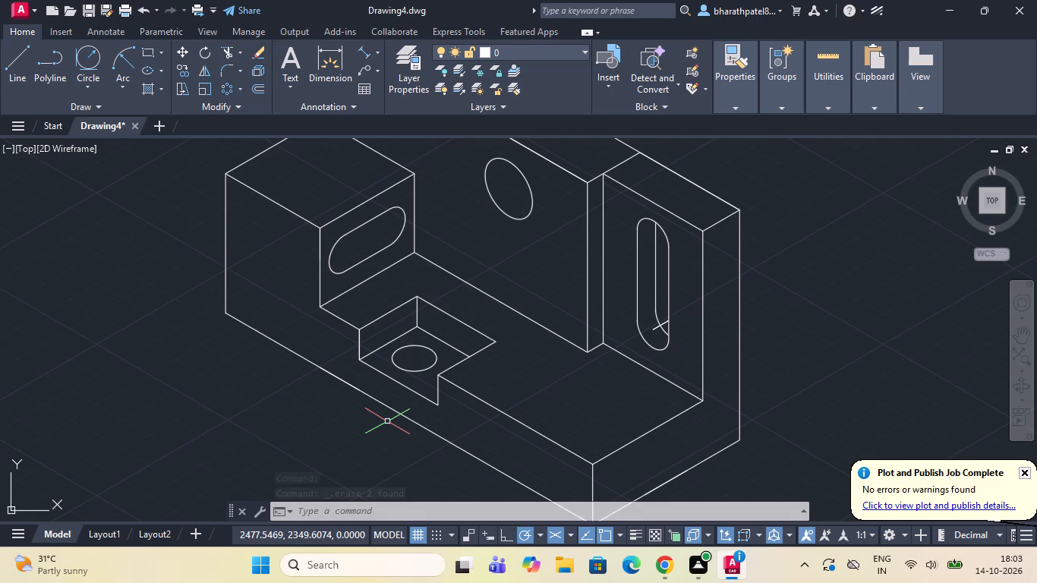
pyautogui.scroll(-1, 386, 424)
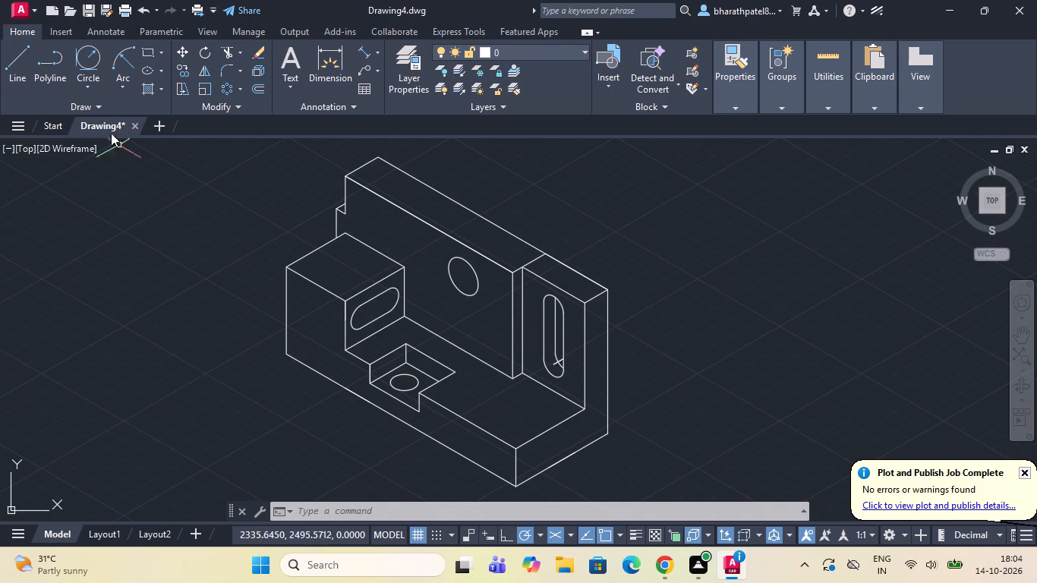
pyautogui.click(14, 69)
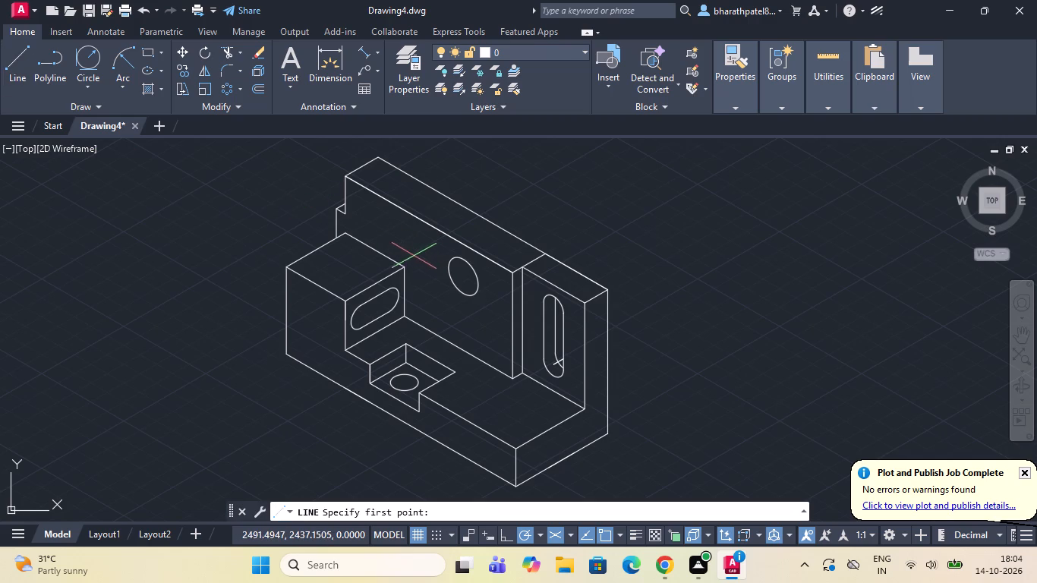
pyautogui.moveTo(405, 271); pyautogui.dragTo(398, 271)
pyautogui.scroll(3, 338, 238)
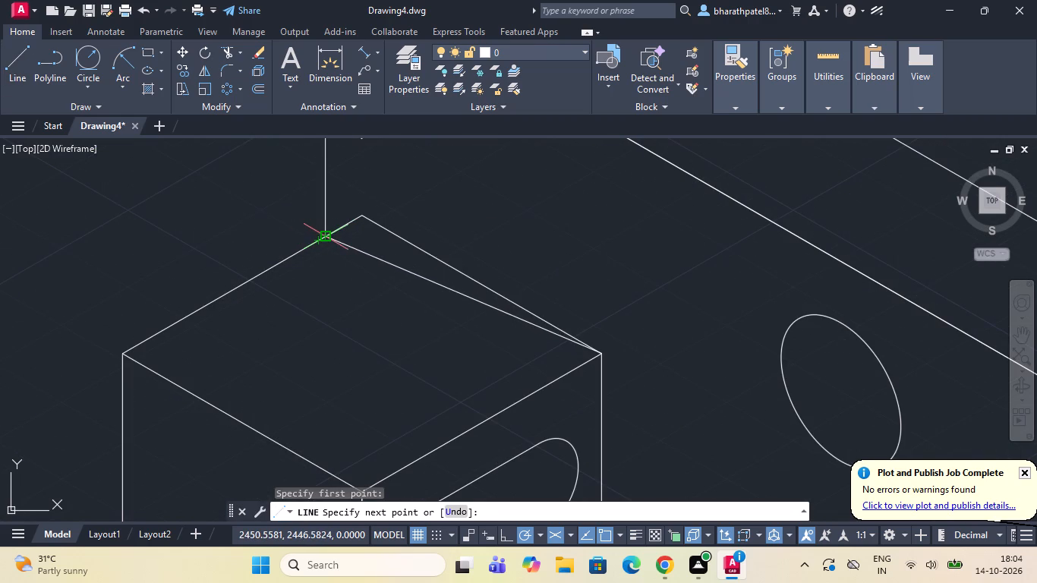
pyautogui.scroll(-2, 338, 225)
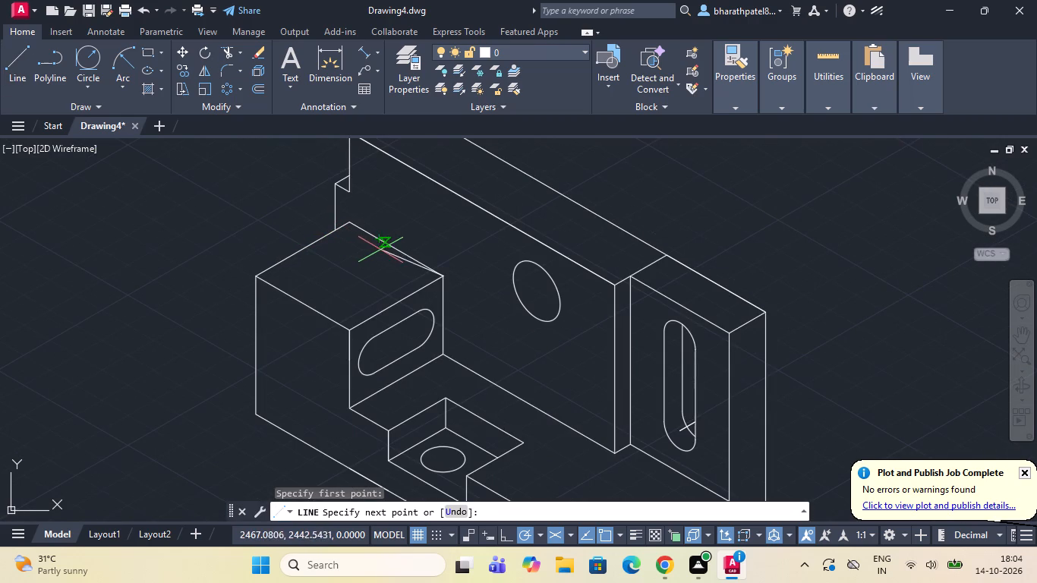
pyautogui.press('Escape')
# Fillet the tall wall's top rear corner with radius 5, between its long rear edge and short end edge.
pyautogui.scroll(-2, 414, 251)
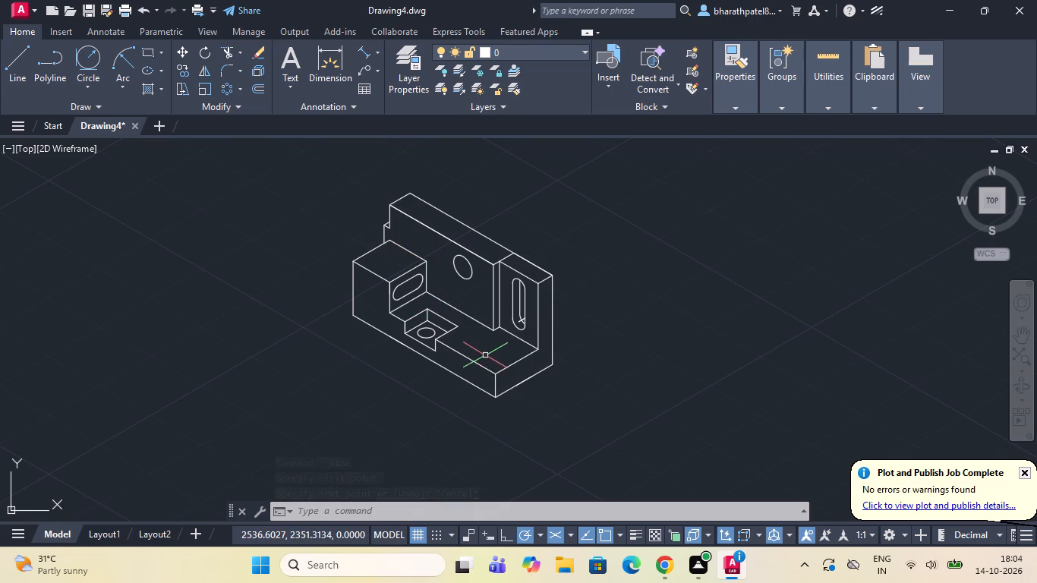
pyautogui.scroll(-2, 473, 350)
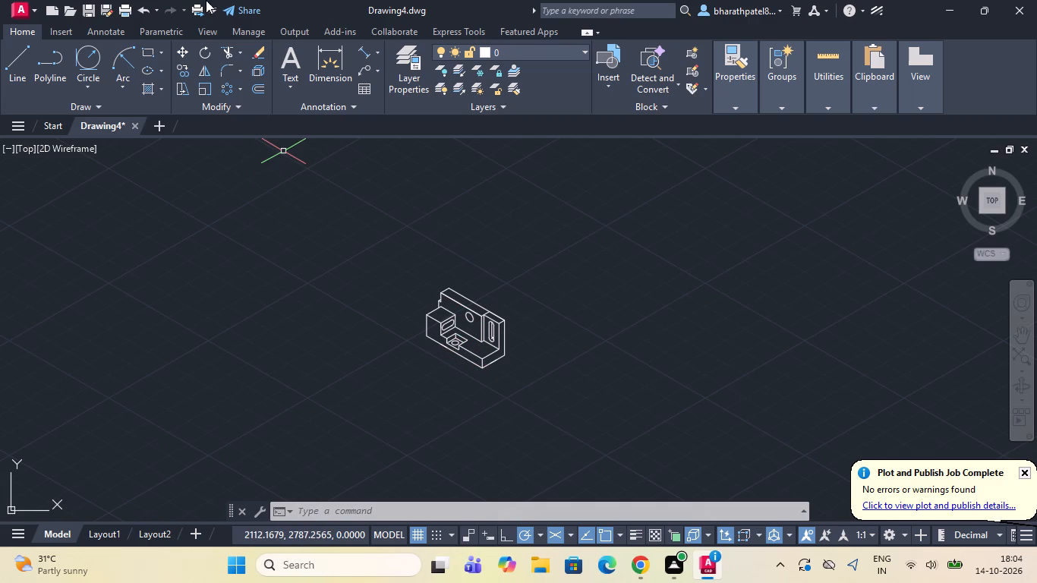
pyautogui.click(221, 64)
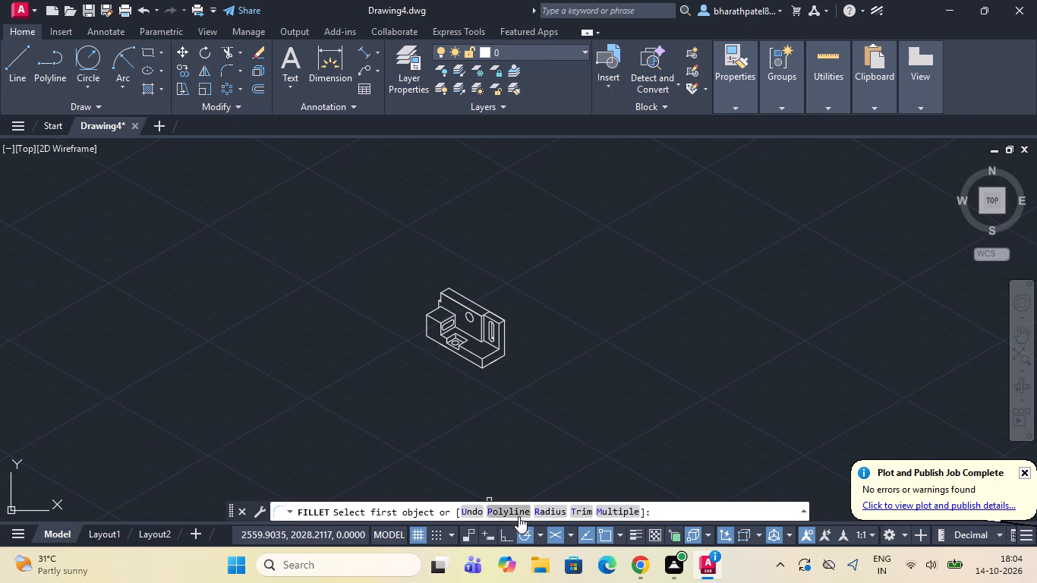
pyautogui.click(537, 513)
pyautogui.press('5')
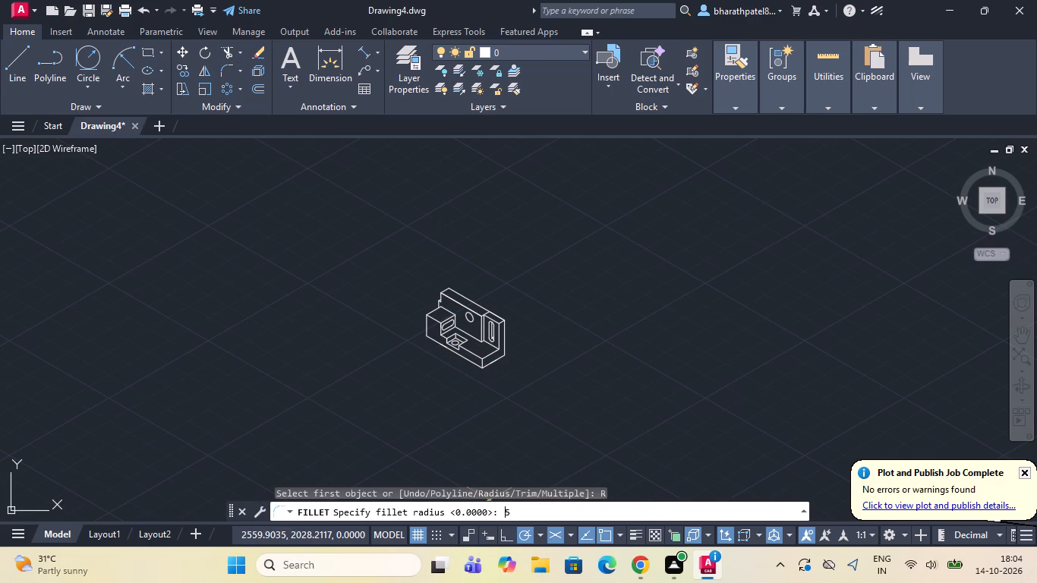
pyautogui.press('Return')
pyautogui.scroll(2, 451, 297)
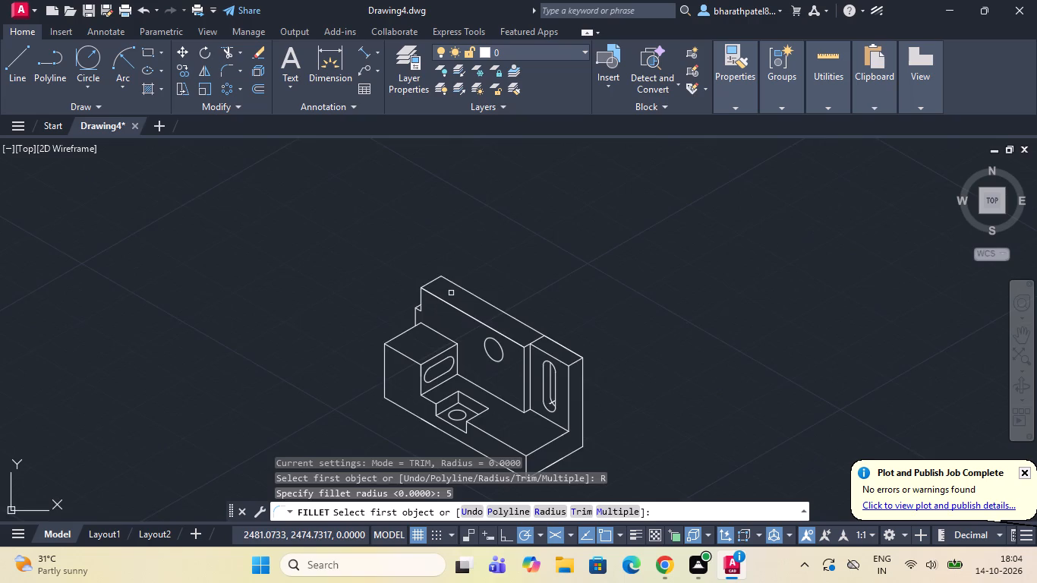
pyautogui.scroll(2, 451, 293)
pyautogui.click(448, 263)
pyautogui.click(414, 254)
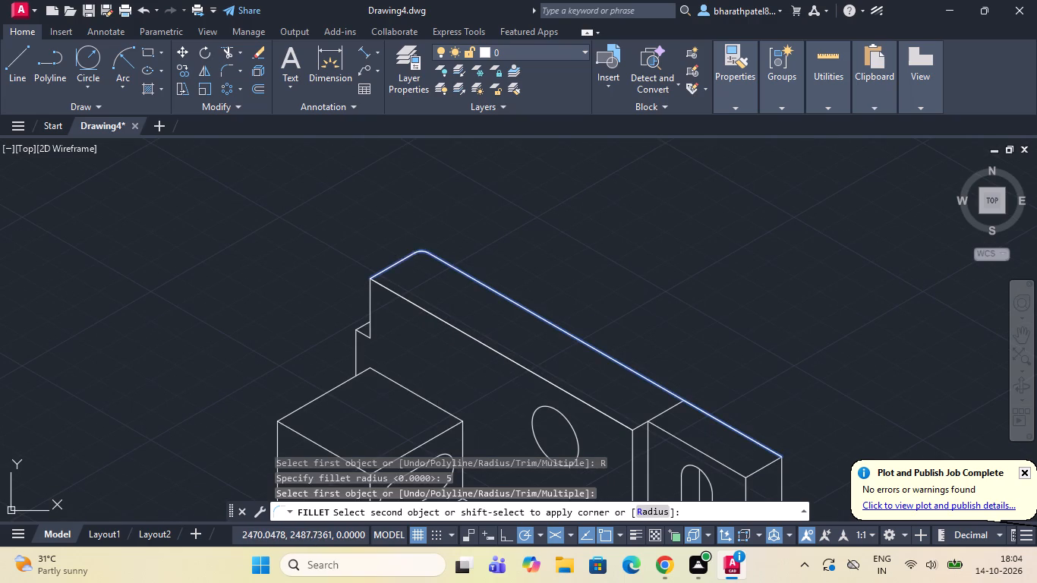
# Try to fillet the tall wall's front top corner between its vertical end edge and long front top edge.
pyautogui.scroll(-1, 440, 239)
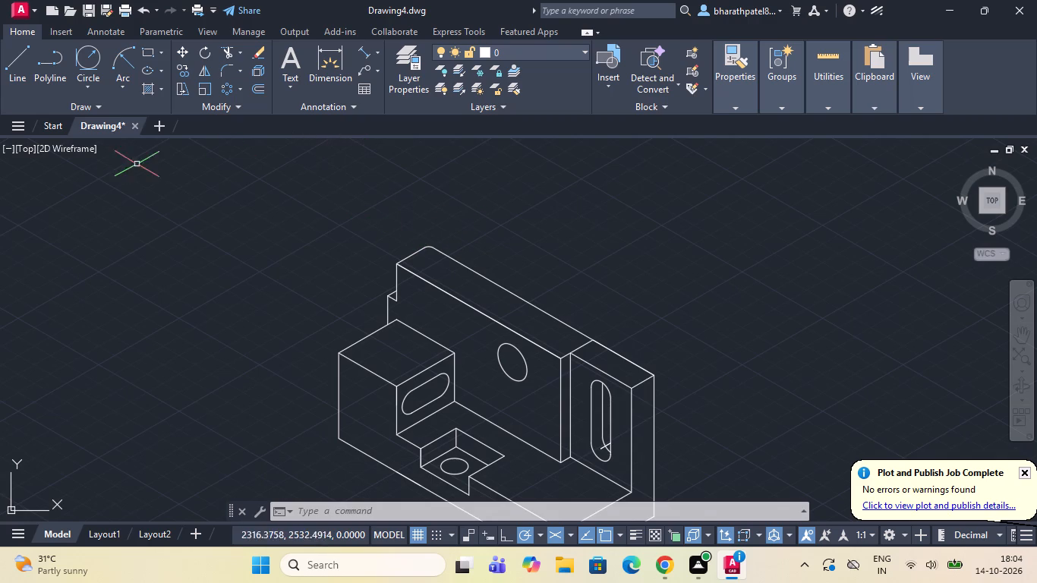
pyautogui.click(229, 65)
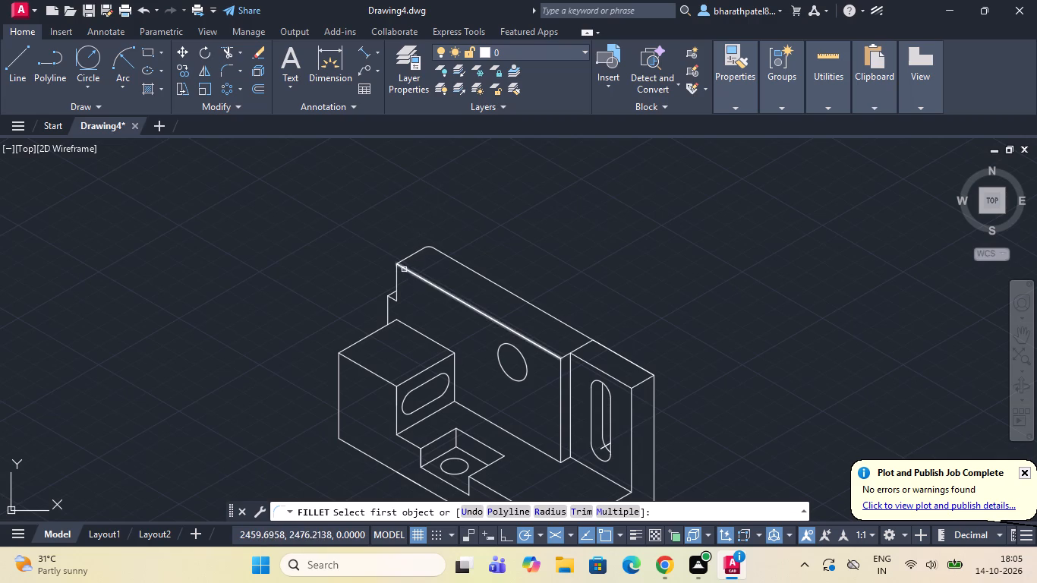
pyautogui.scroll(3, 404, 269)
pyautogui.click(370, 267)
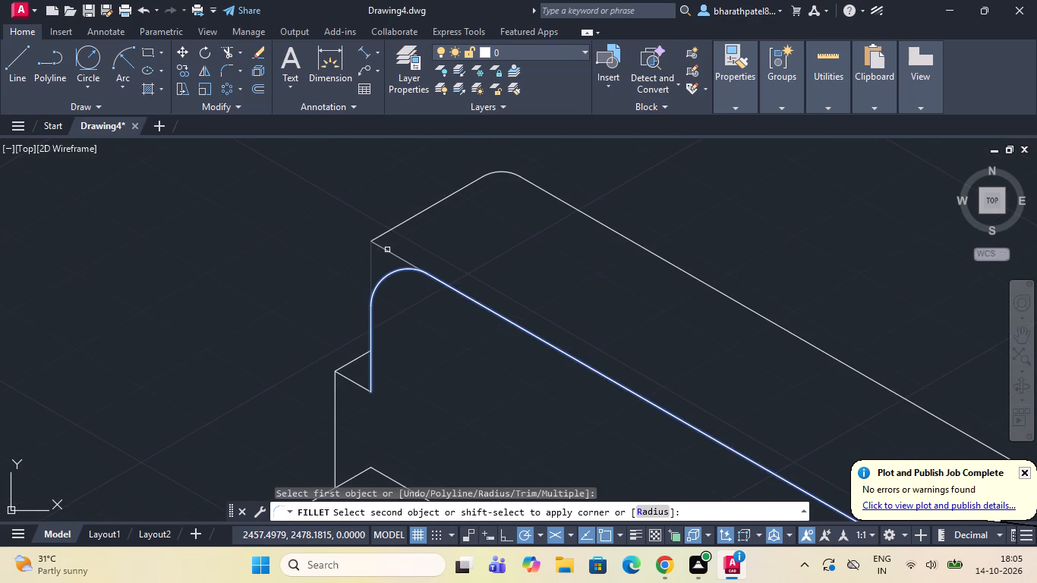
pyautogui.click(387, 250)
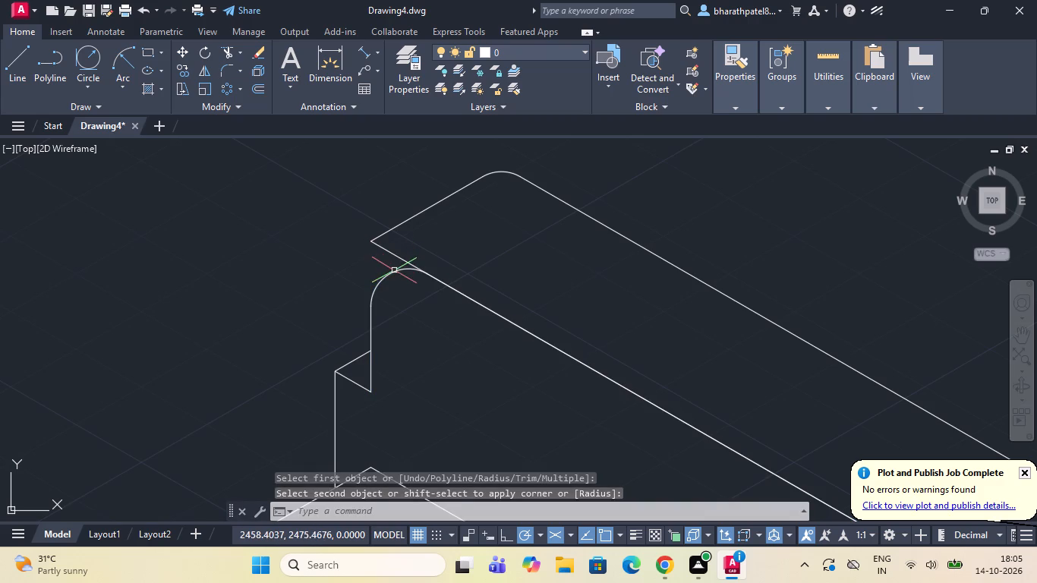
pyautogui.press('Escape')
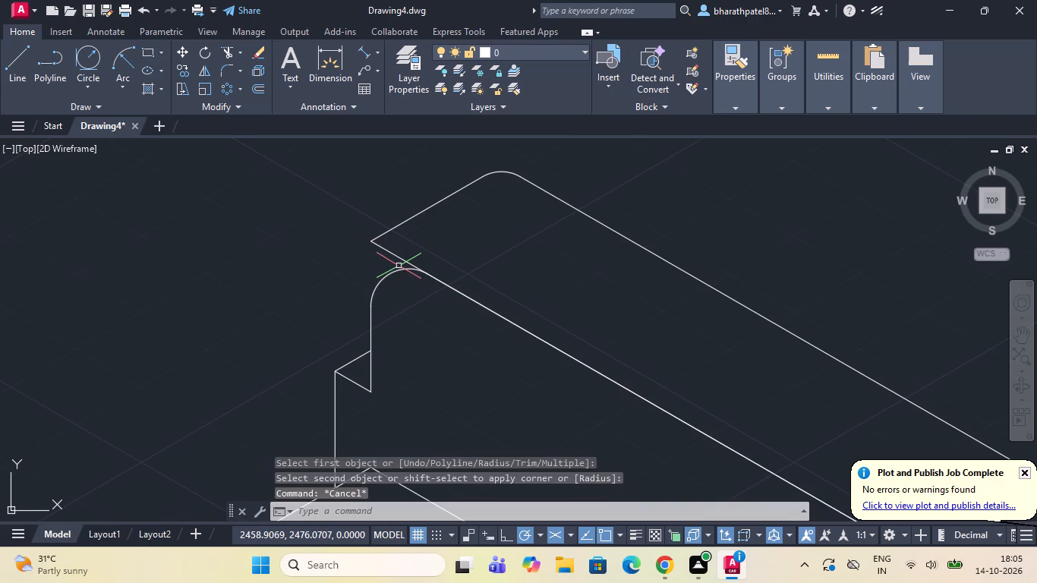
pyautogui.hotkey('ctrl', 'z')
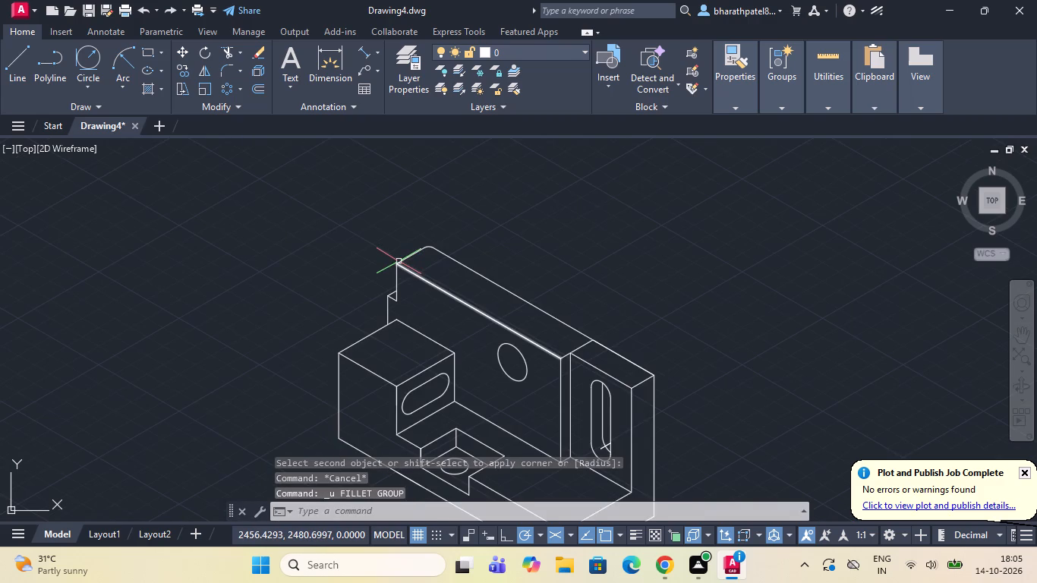
# Fillet the tall wall's front top corner with radius 5, between its short top end edge and vertical edge.
pyautogui.scroll(4, 402, 265)
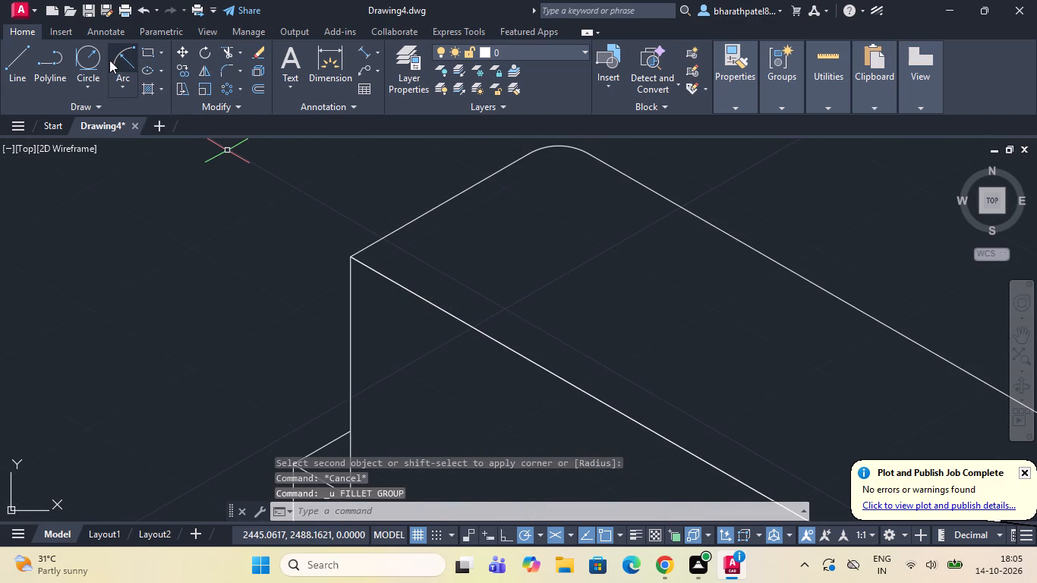
pyautogui.click(223, 66)
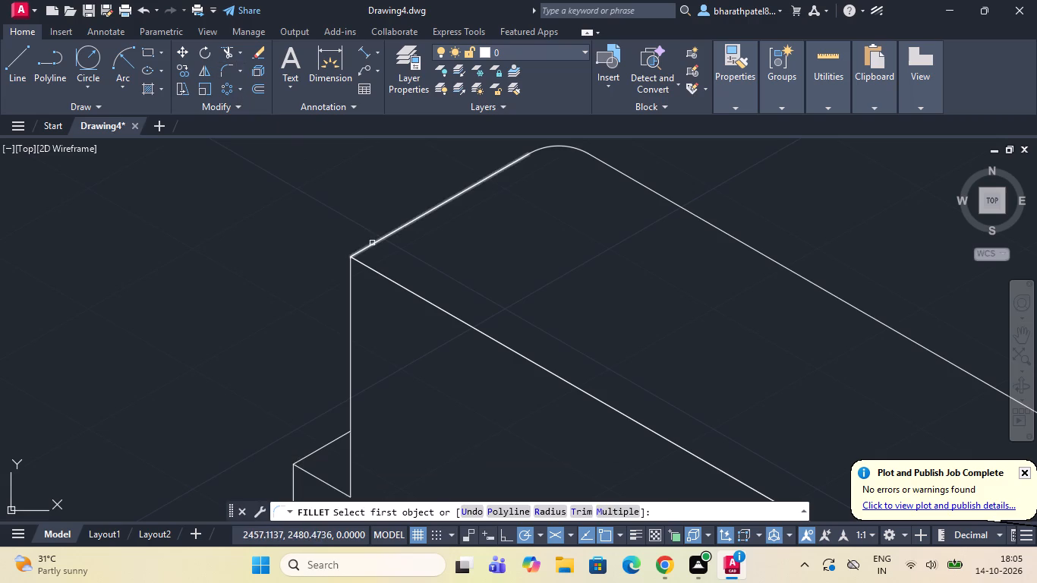
pyautogui.click(372, 243)
pyautogui.click(349, 277)
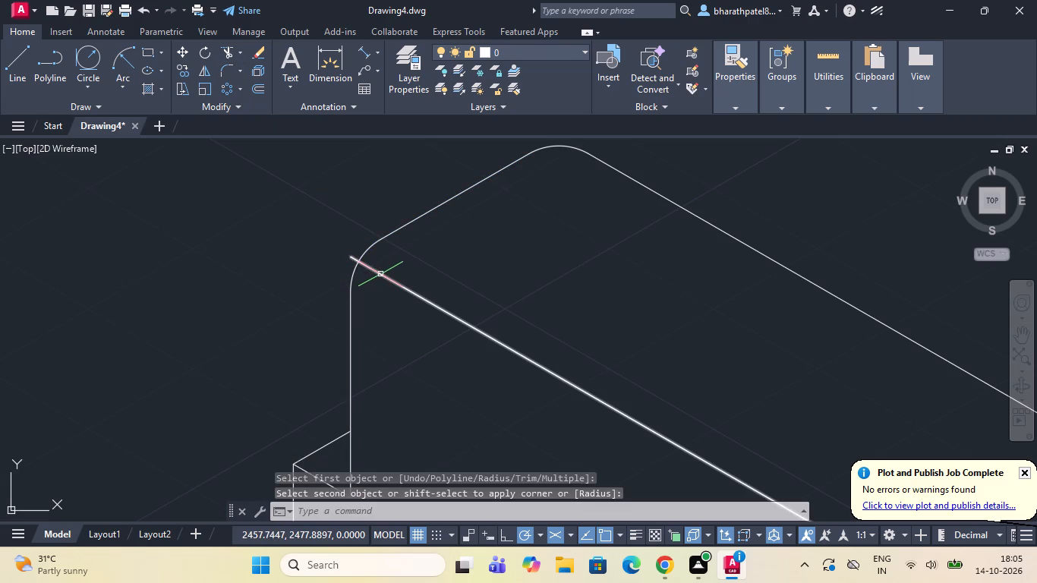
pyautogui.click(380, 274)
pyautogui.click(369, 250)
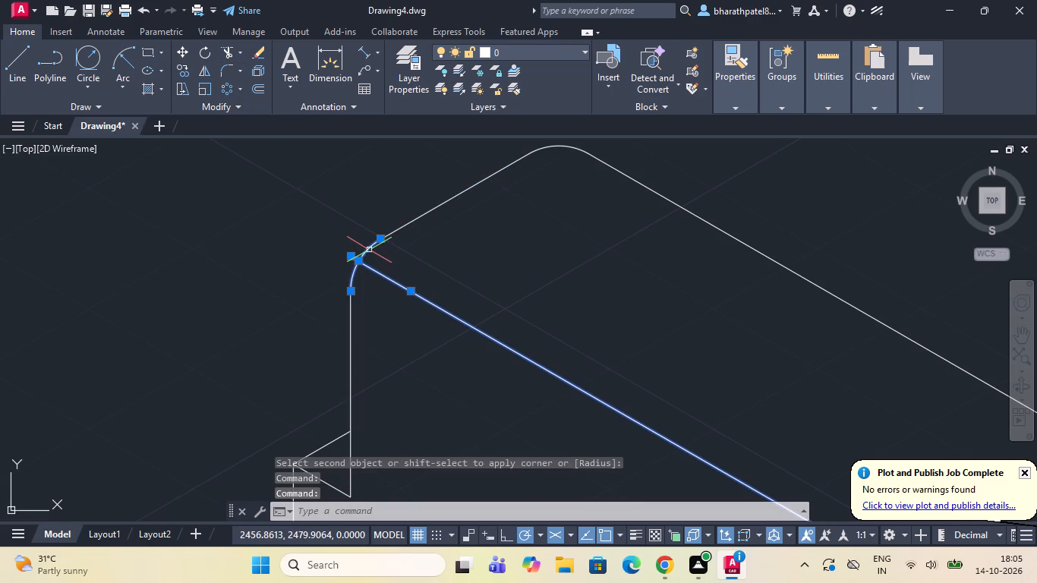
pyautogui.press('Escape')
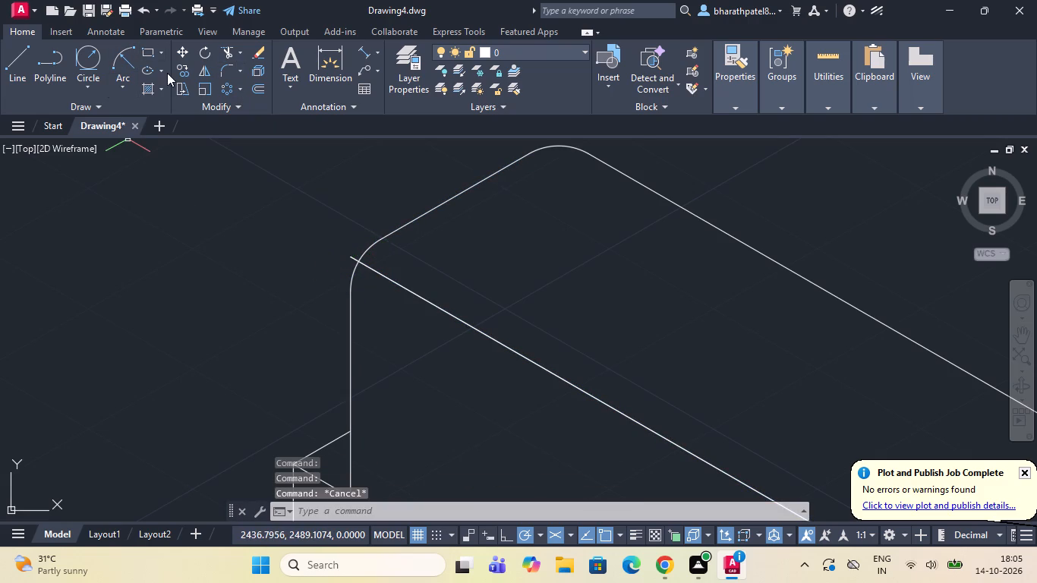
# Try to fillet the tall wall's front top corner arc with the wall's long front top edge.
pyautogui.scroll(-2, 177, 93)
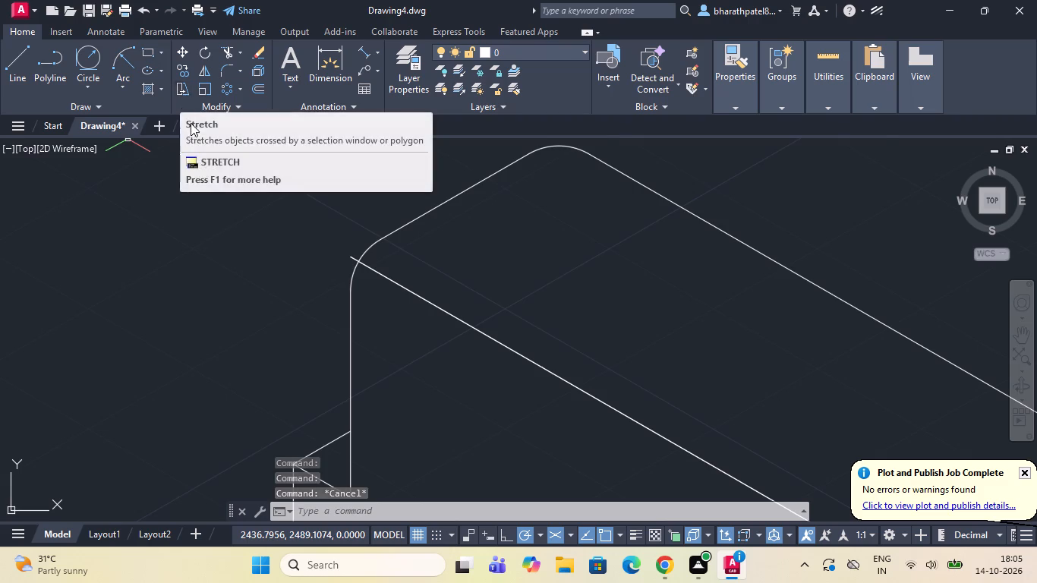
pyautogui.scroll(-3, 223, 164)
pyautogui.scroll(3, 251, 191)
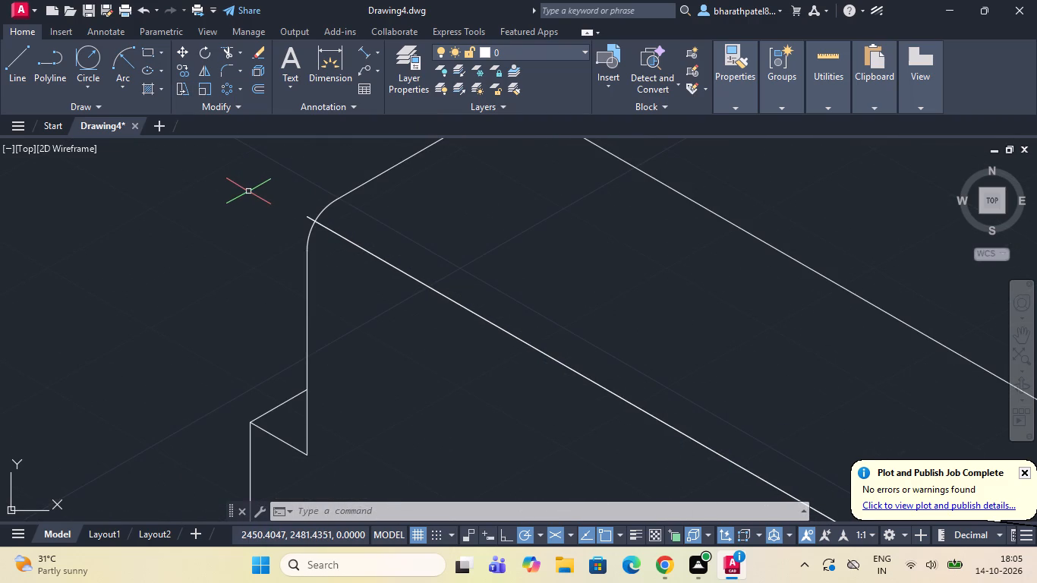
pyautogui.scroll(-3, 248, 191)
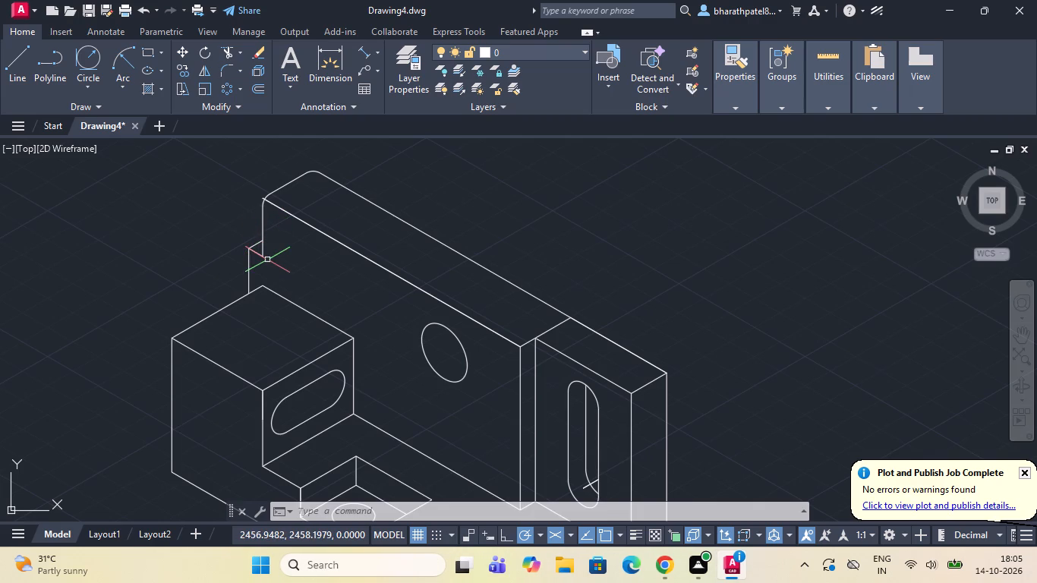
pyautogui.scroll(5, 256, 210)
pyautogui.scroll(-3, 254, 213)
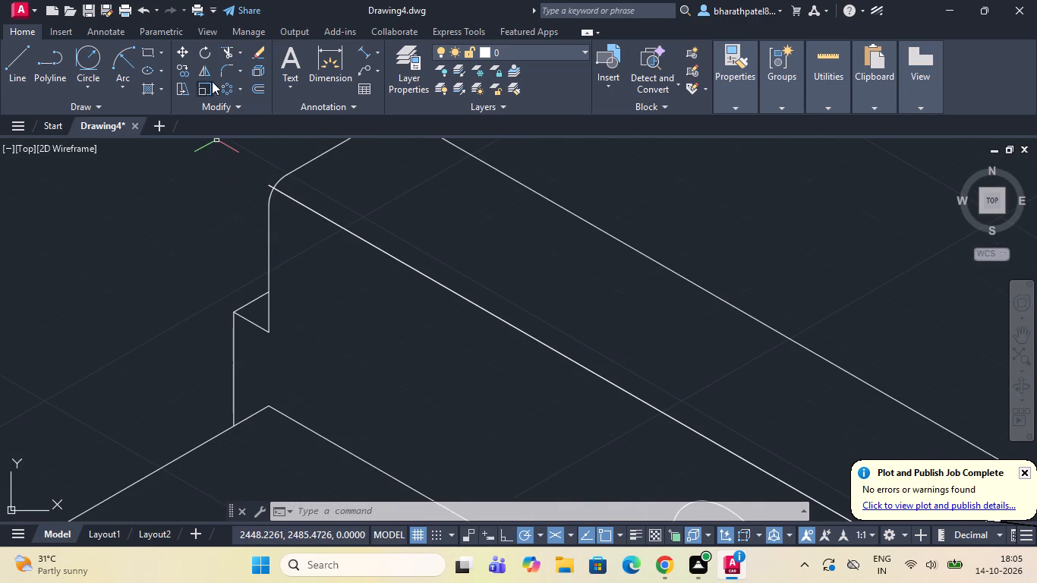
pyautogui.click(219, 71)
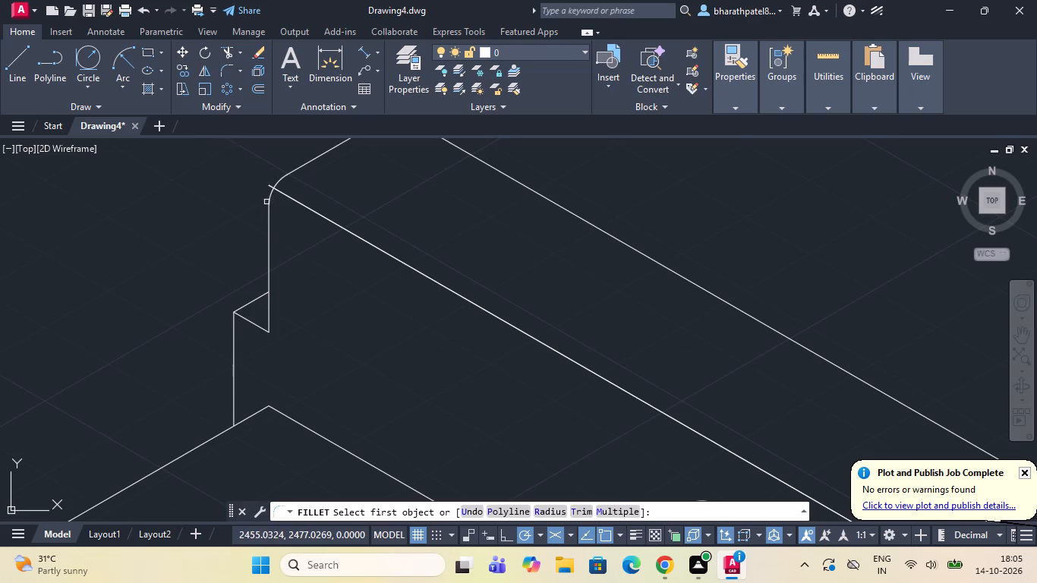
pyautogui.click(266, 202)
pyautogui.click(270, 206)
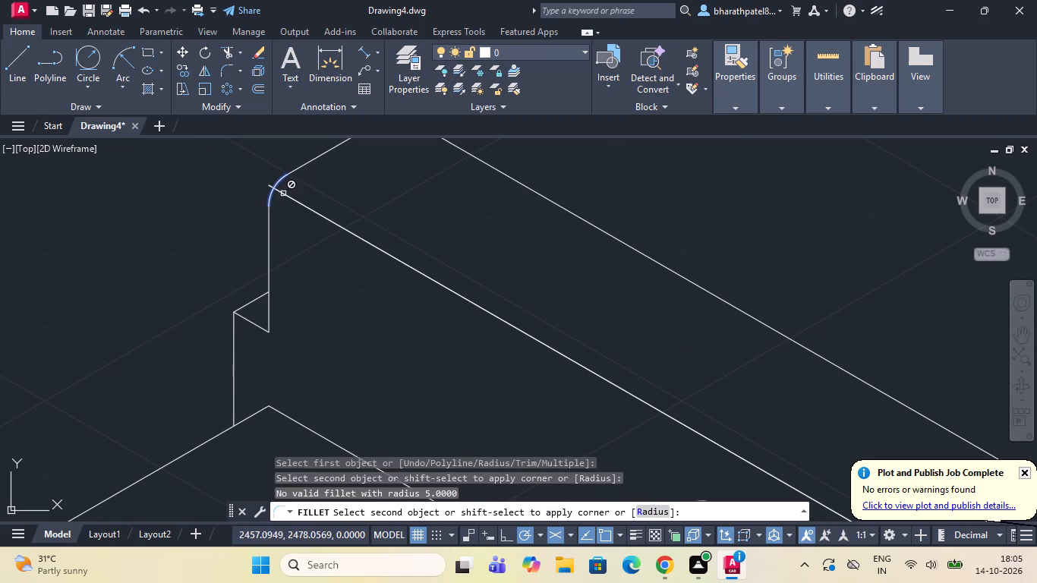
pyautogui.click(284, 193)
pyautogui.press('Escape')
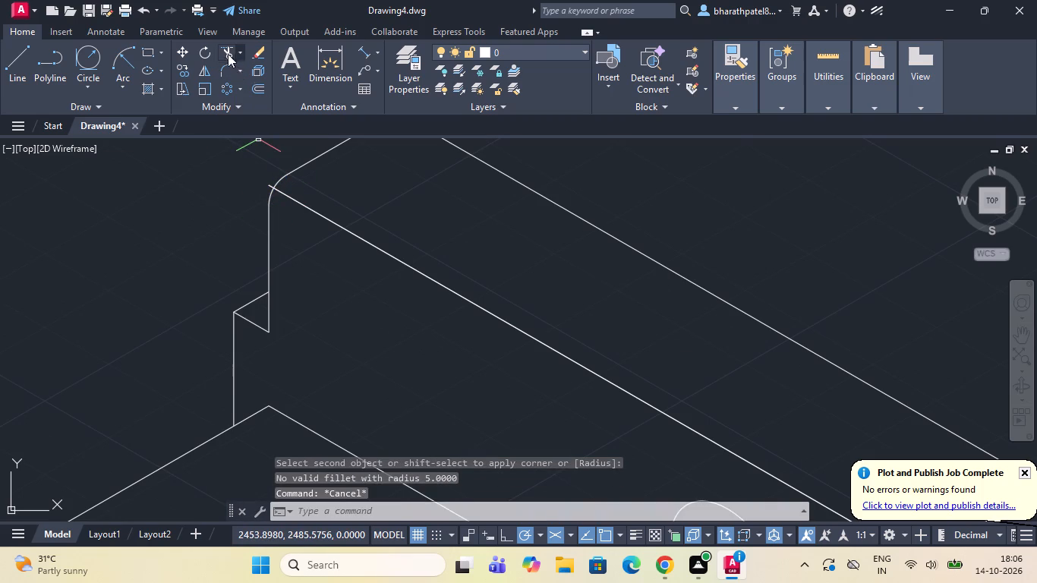
# Trim the end of the tall wall's long front top edge that overshoots the rounded front corner.
pyautogui.click(226, 52)
pyautogui.scroll(4, 276, 188)
pyautogui.moveTo(259, 156); pyautogui.dragTo(212, 206)
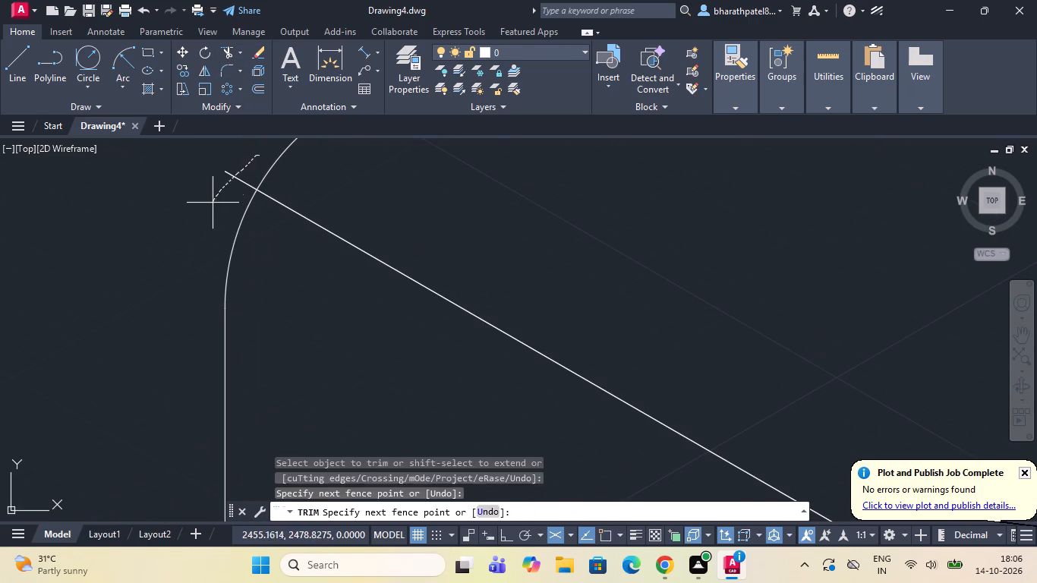
pyautogui.moveTo(212, 206); pyautogui.dragTo(211, 209)
pyautogui.scroll(-4, 224, 204)
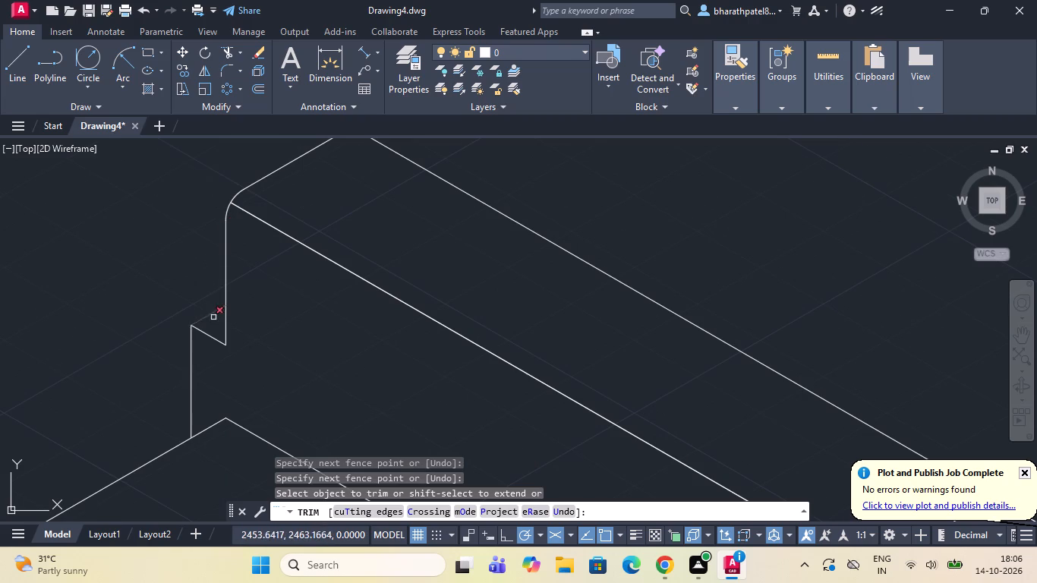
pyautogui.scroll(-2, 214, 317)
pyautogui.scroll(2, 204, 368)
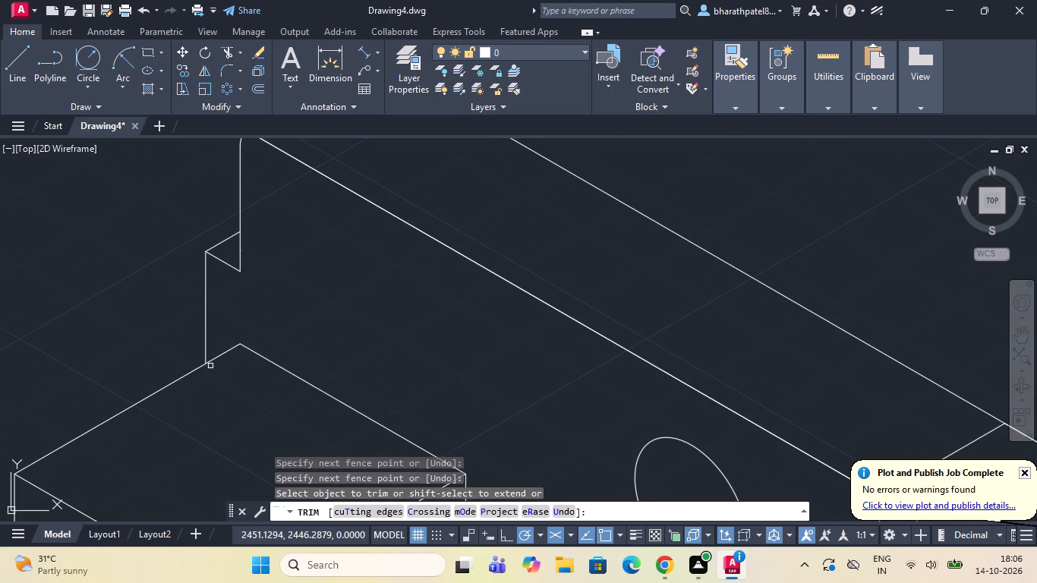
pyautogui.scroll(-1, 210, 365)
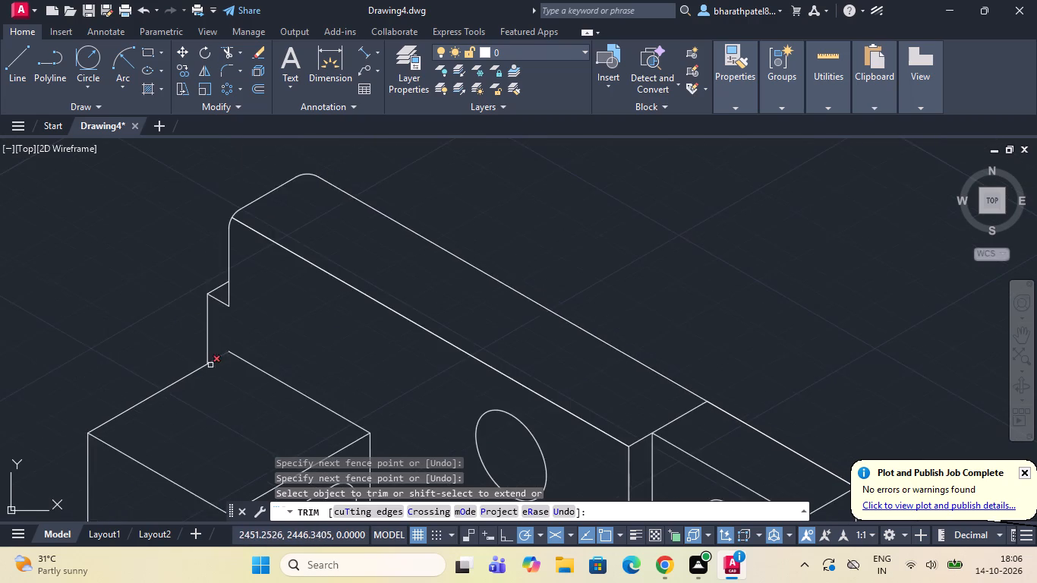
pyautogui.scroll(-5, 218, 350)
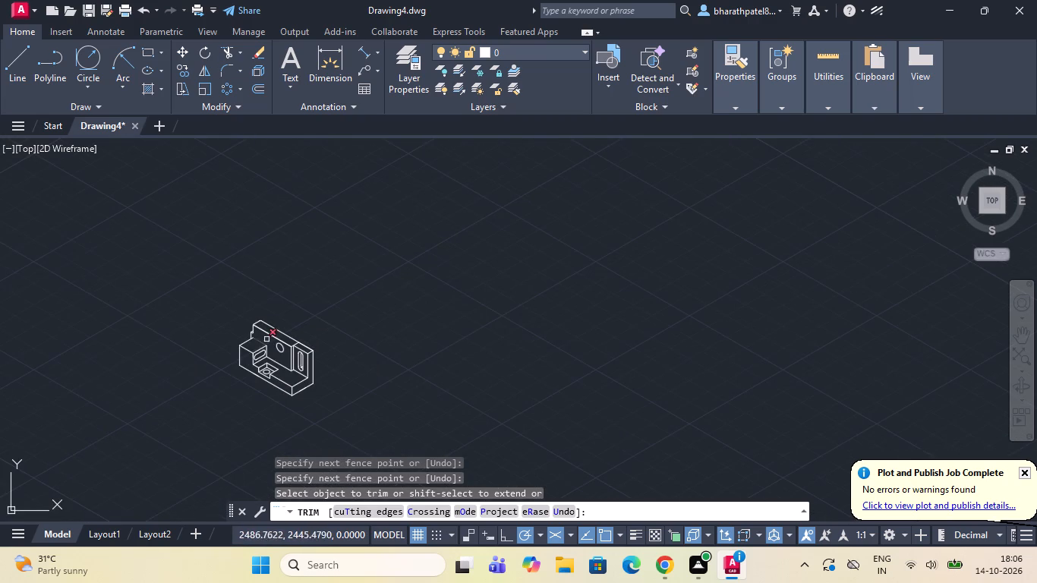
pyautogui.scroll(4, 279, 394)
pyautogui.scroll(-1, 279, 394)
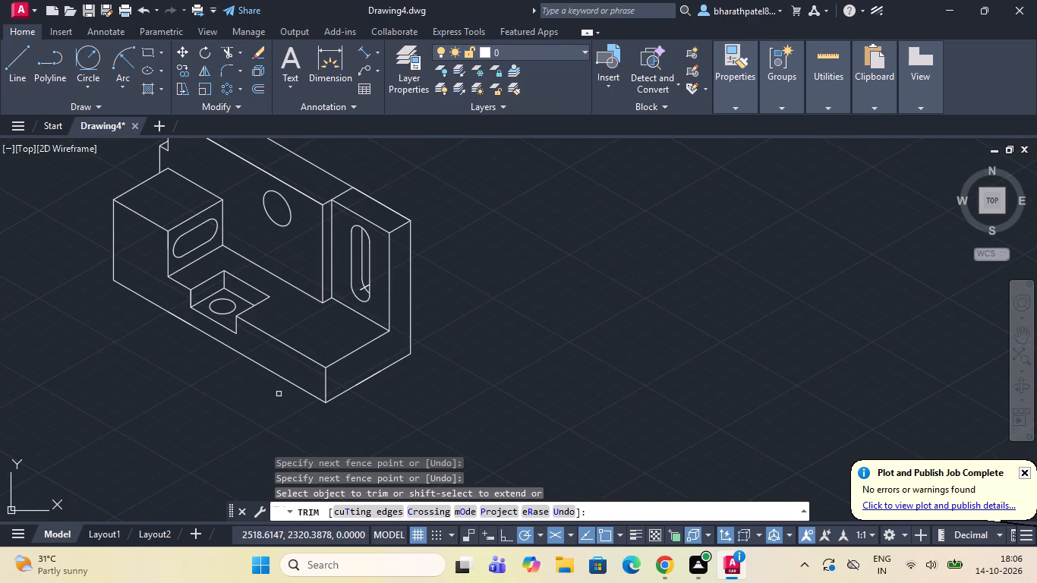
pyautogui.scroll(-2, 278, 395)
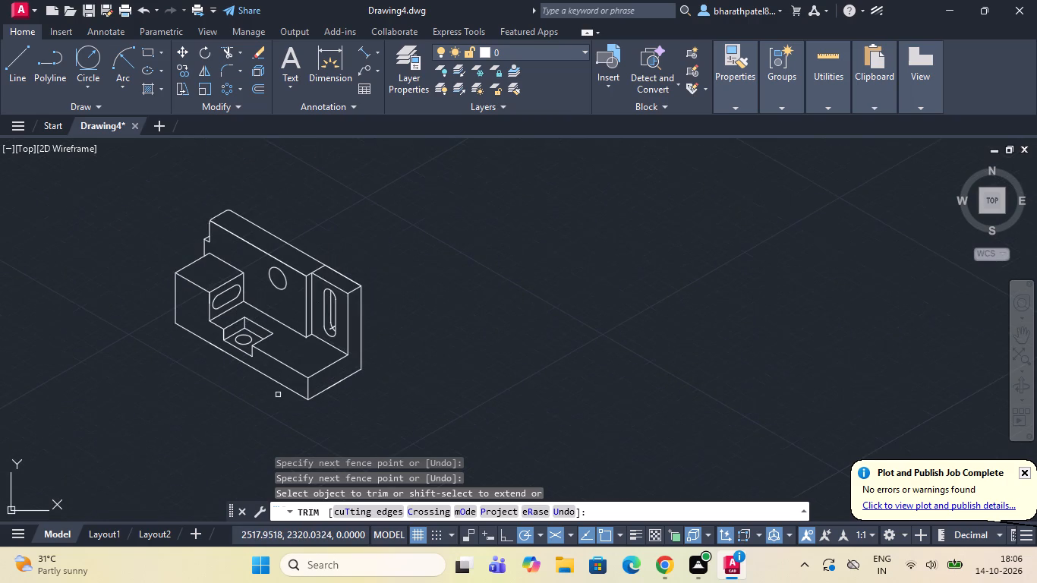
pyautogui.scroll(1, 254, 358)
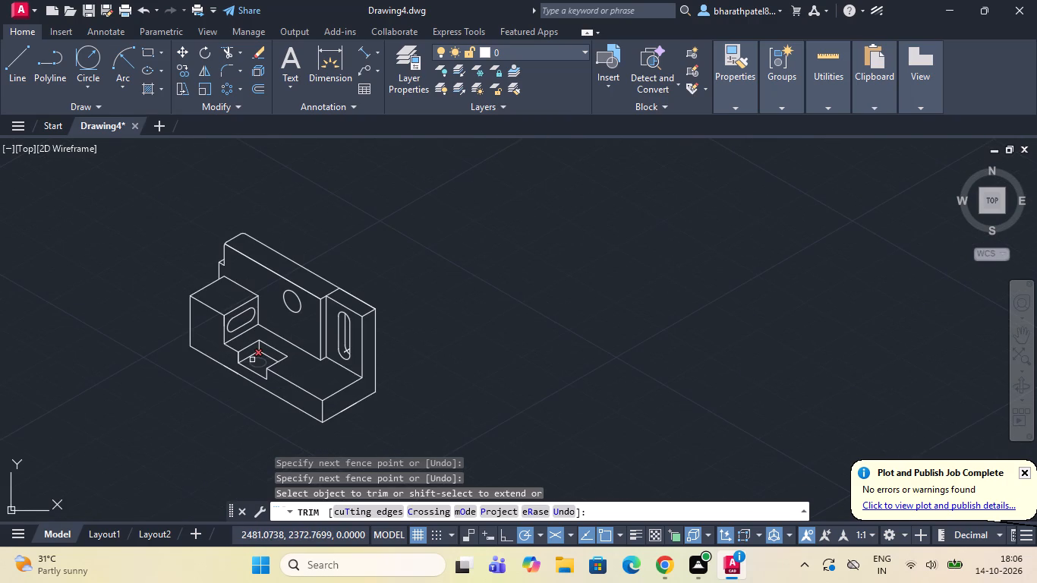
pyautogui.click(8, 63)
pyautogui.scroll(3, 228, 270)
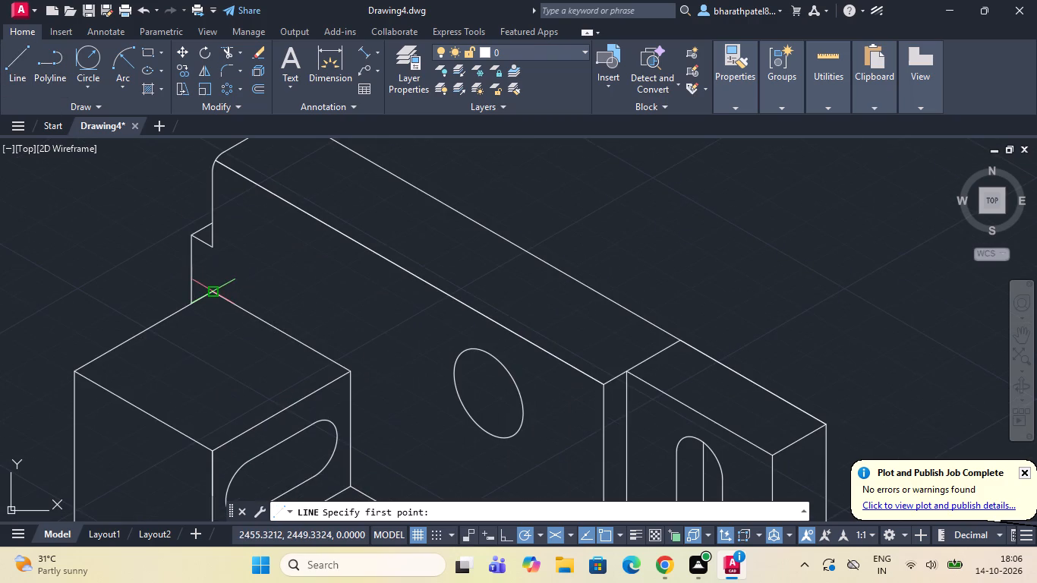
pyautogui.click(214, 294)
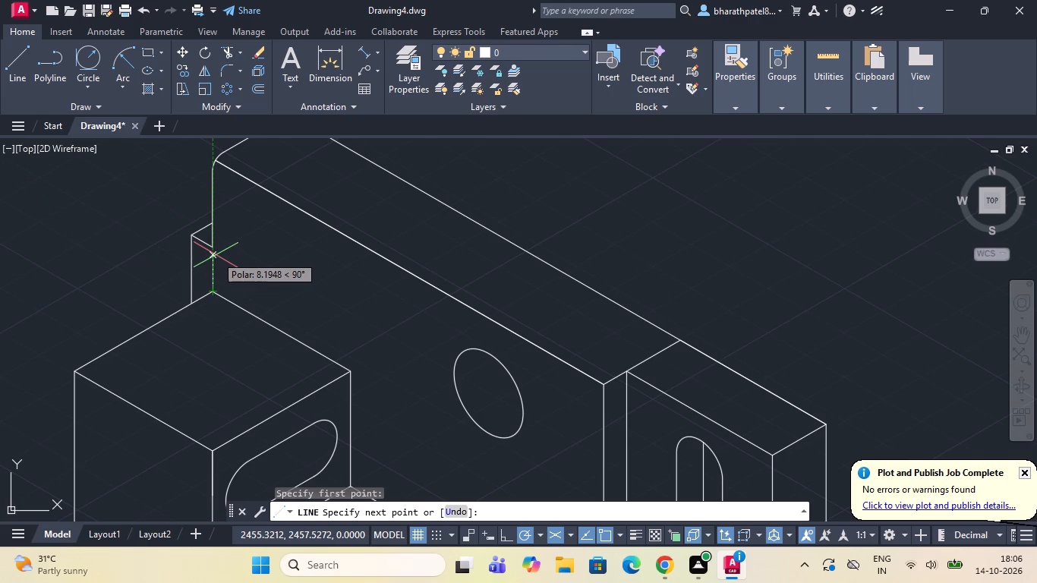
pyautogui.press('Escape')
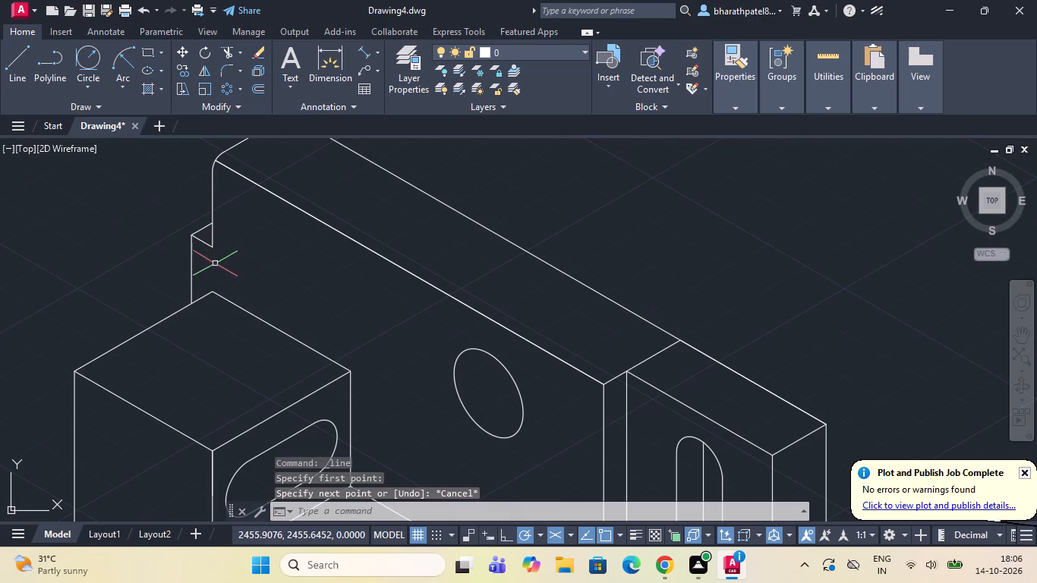
# Fillet the front corner of the base's top face with radius 5, between its long front edge and short end edge.
pyautogui.scroll(-2, 223, 266)
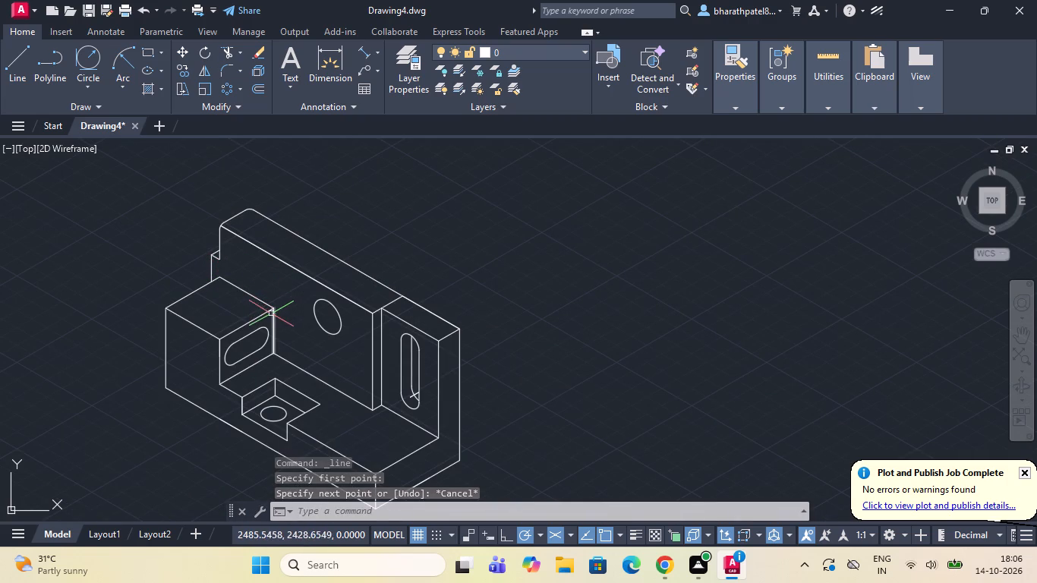
pyautogui.scroll(-2, 298, 335)
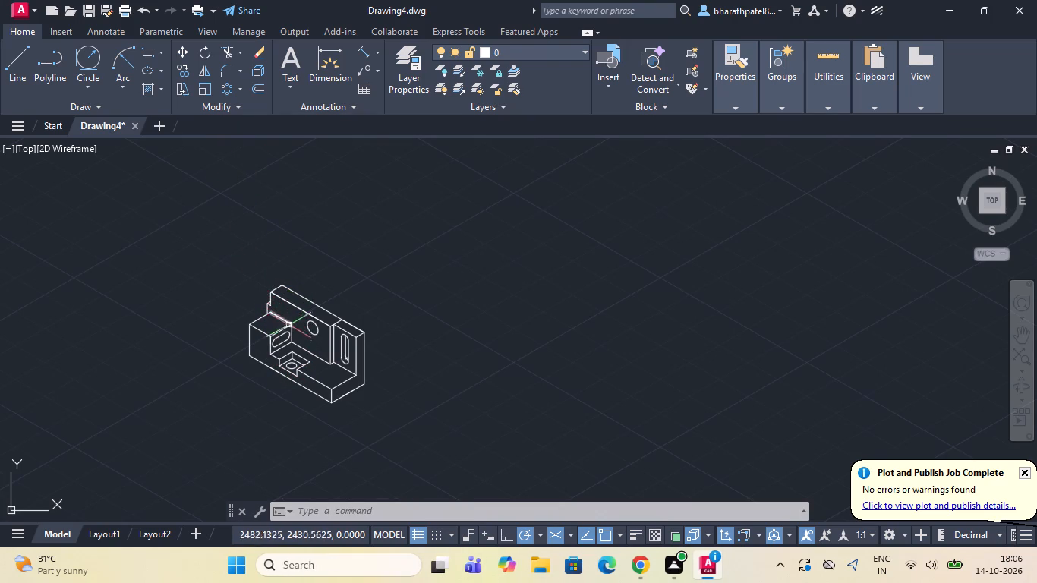
pyautogui.scroll(4, 311, 380)
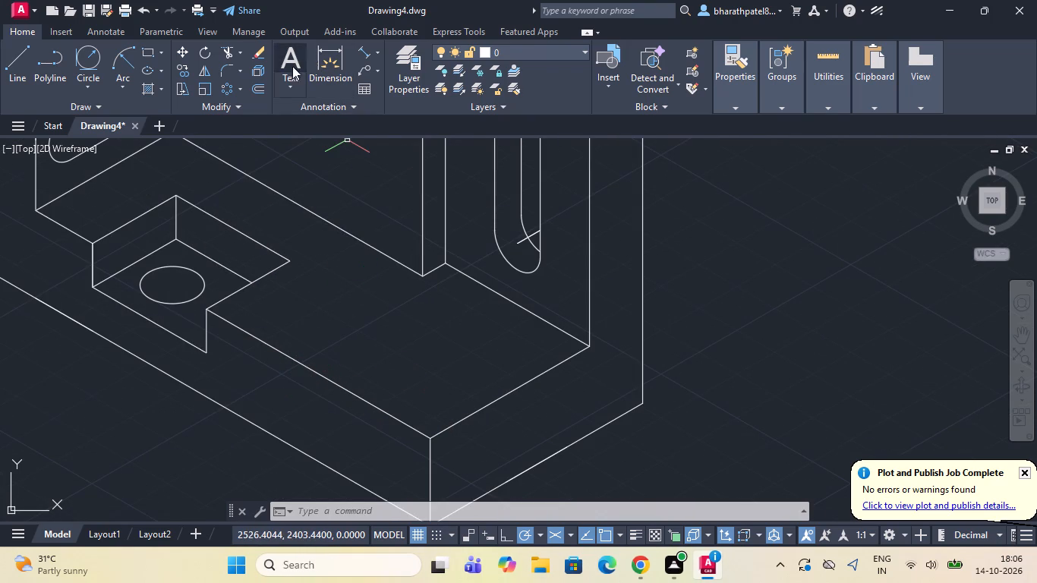
pyautogui.click(219, 75)
pyautogui.click(413, 430)
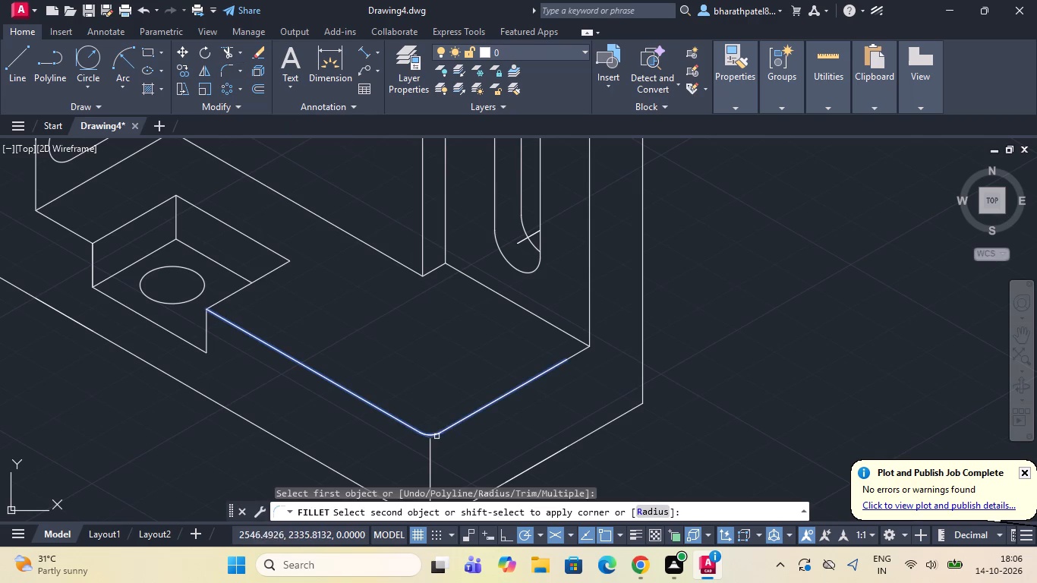
pyautogui.click(442, 433)
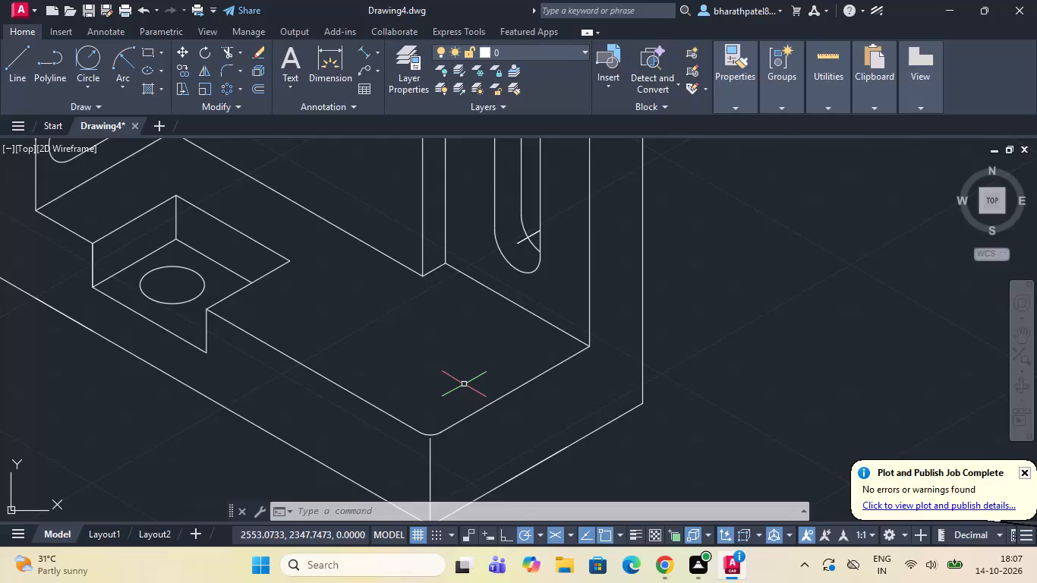
# Fillet the base's bottom front corner with radius 5, between the long bottom edge and the short bottom end edge.
pyautogui.scroll(-3, 597, 346)
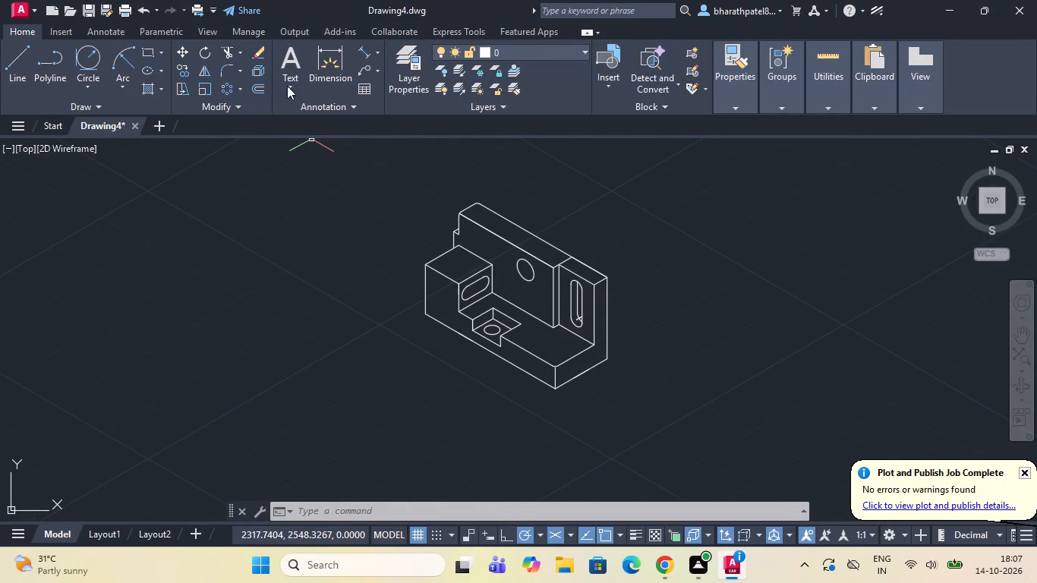
pyautogui.click(225, 68)
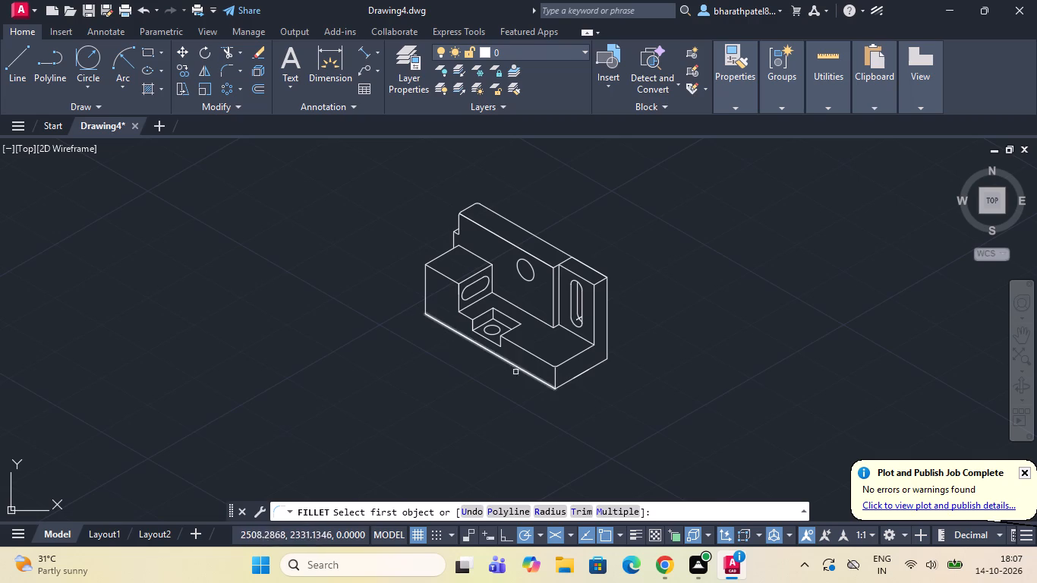
pyautogui.scroll(4, 563, 398)
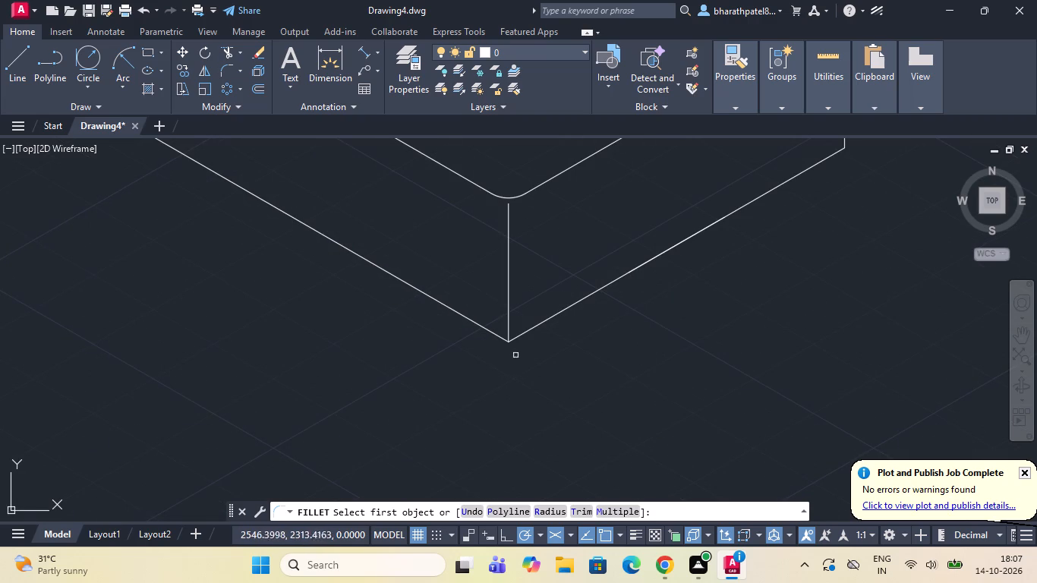
pyautogui.click(497, 336)
pyautogui.click(530, 328)
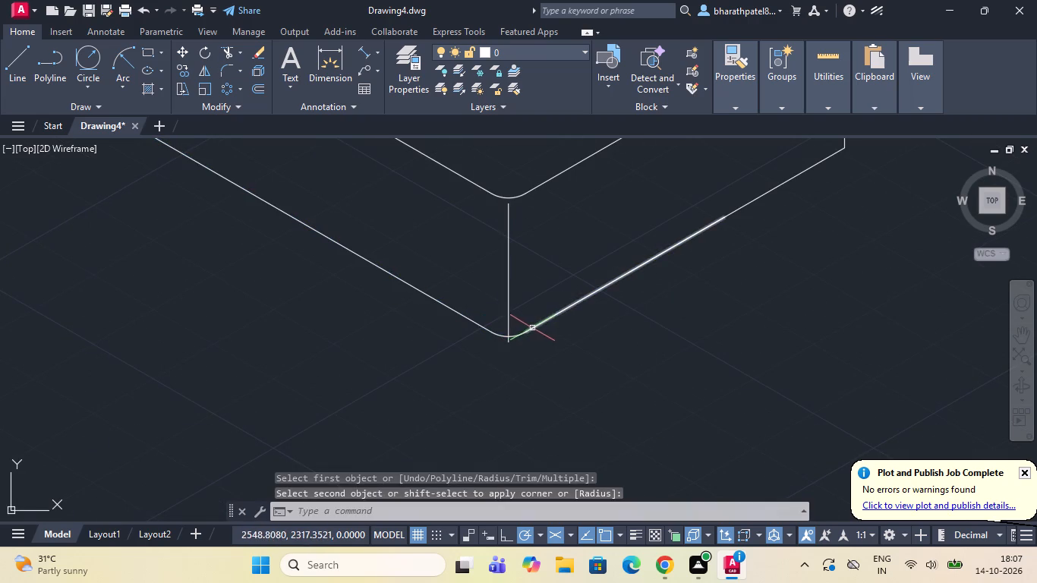
# Delete the vertical edge line between the two rounded front corners of the base.
pyautogui.scroll(-2, 544, 328)
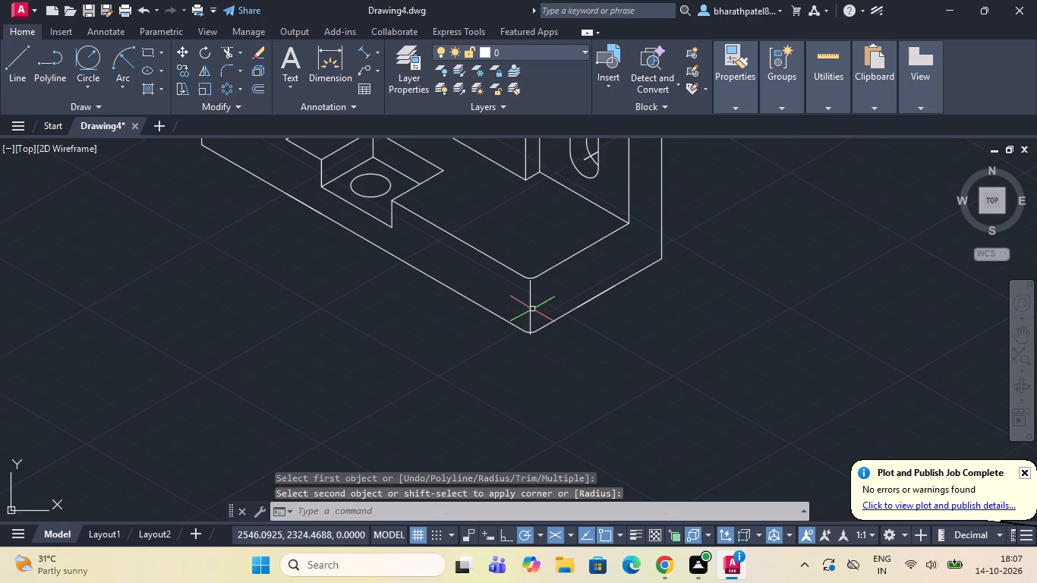
pyautogui.click(531, 309)
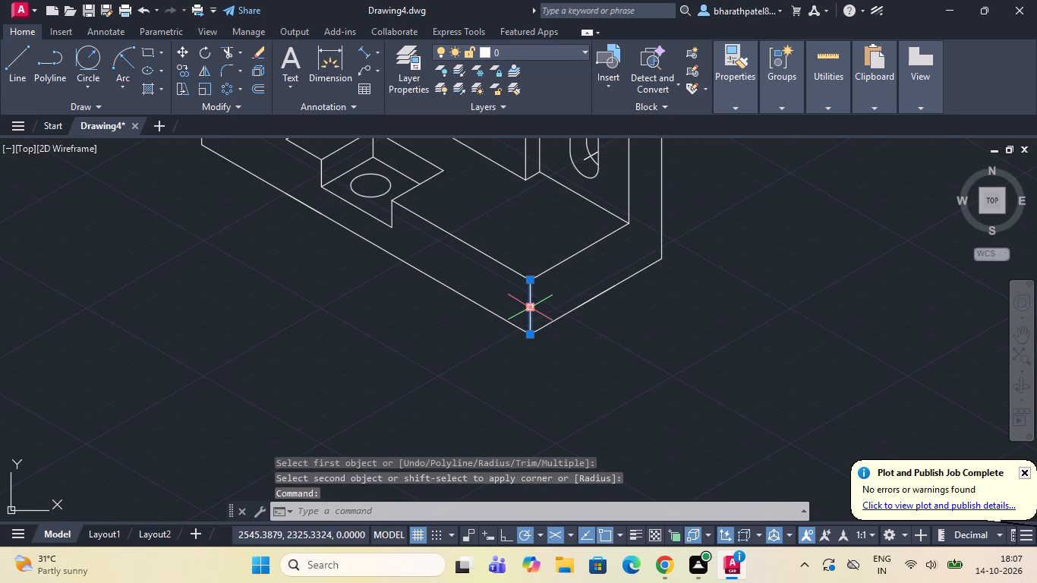
pyautogui.press('Delete')
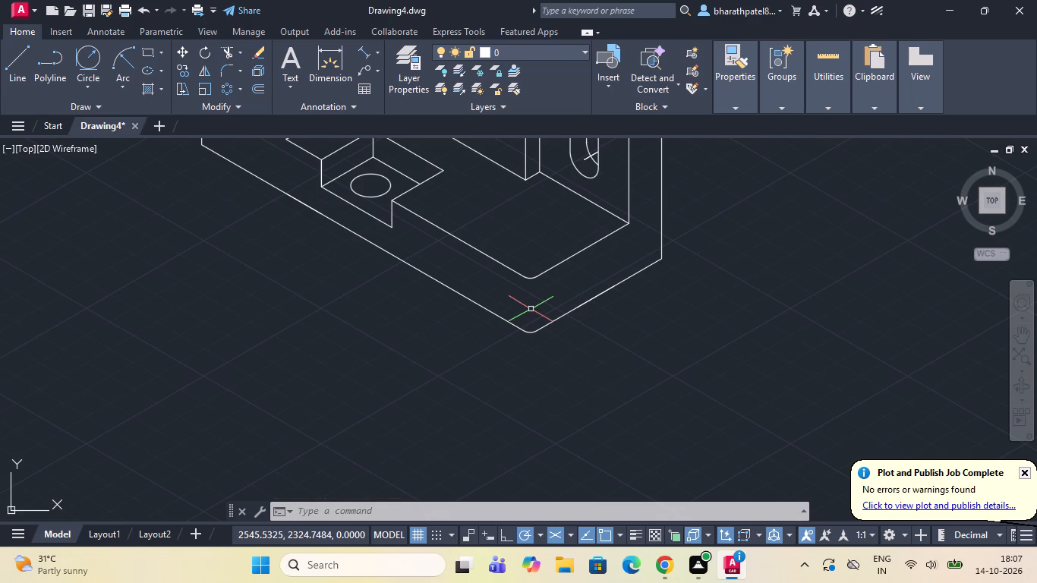
# Fillet the top rear corner at the wall's vertical-slot end with radius 5, between its long rear edge and short end edge.
pyautogui.scroll(-3, 531, 309)
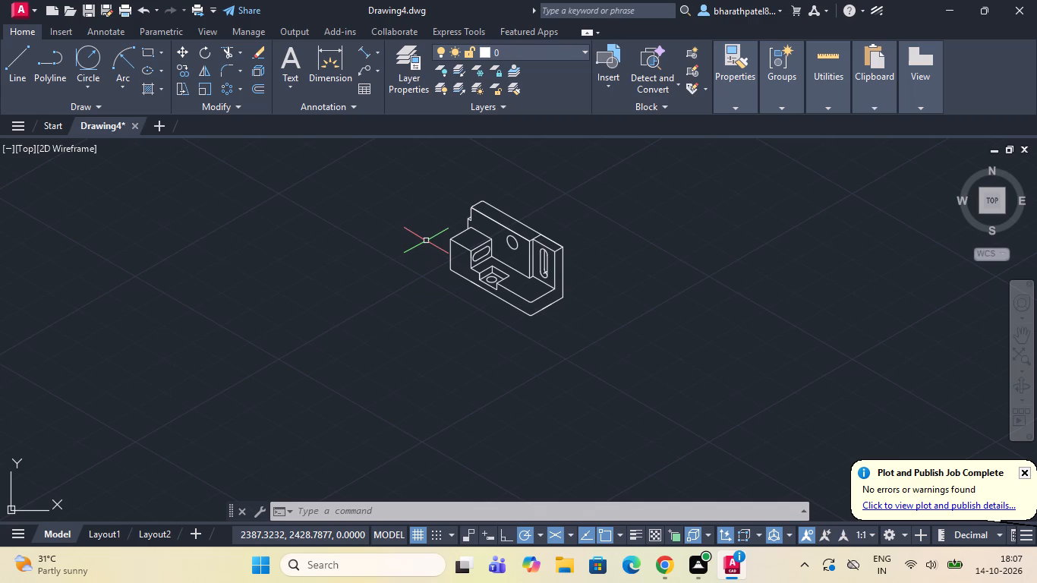
pyautogui.scroll(1, 438, 235)
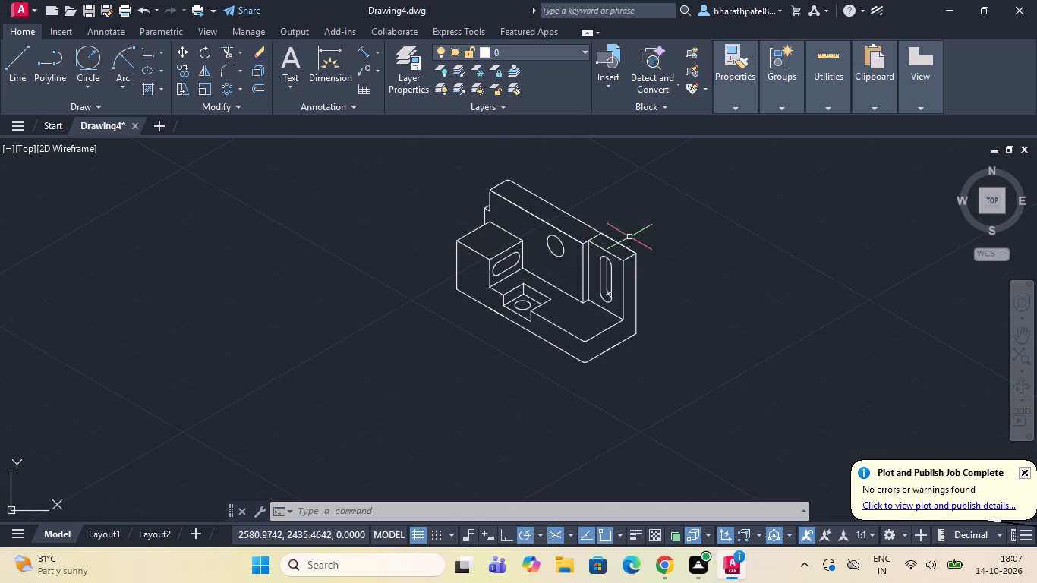
pyautogui.scroll(5, 639, 244)
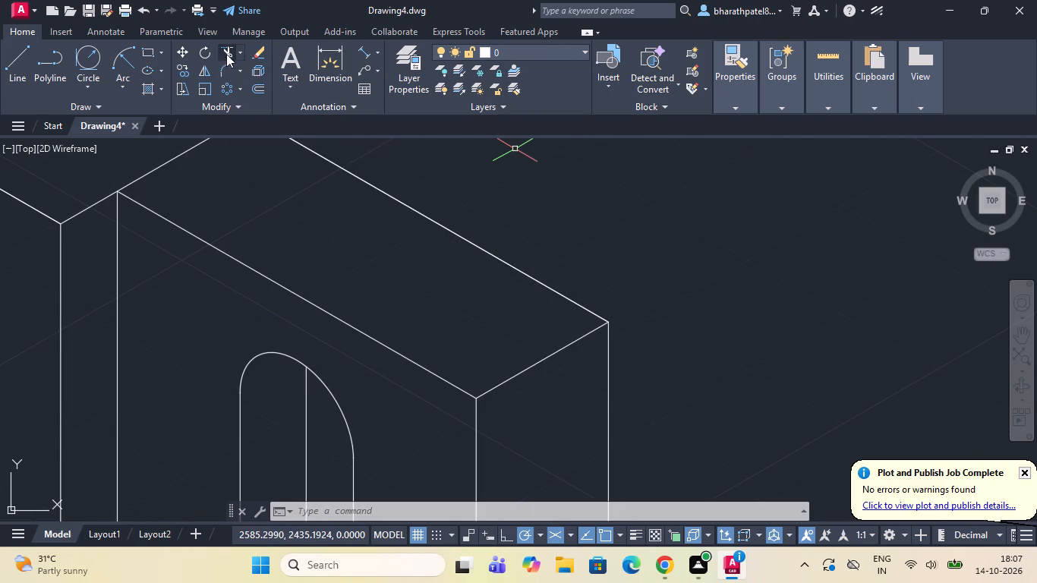
pyautogui.click(225, 68)
pyautogui.click(595, 316)
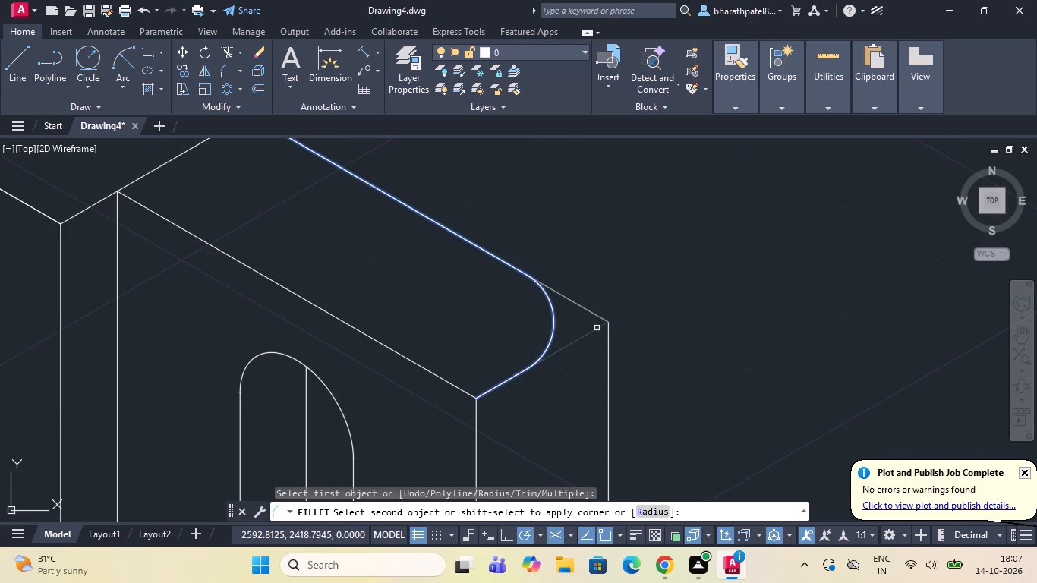
pyautogui.click(597, 329)
pyautogui.scroll(-2, 597, 329)
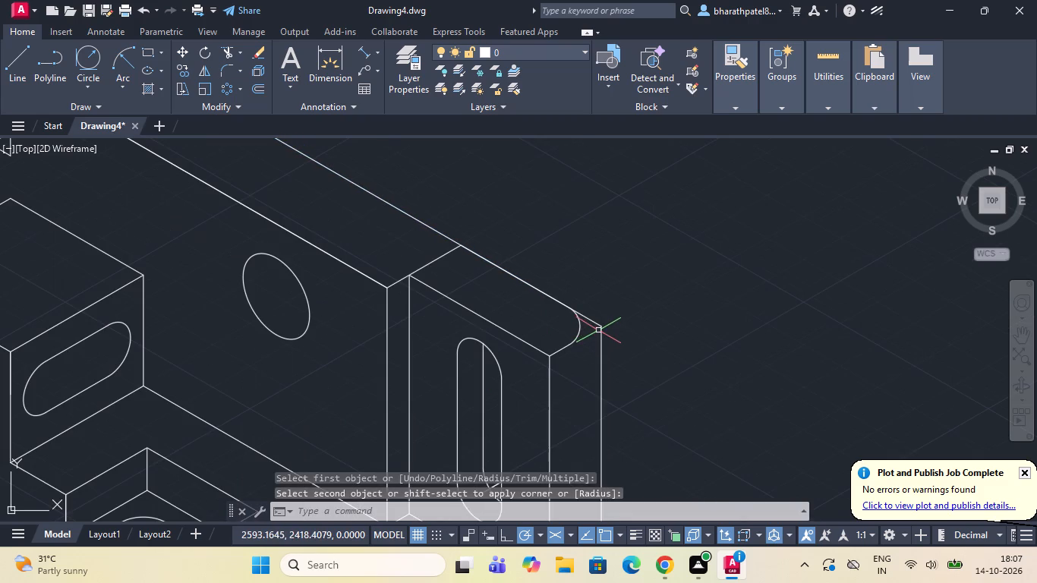
# Fillet the bottom rear corner at the wall's vertical-slot end with radius 5, between the outer vertical edge and the short bottom end edge.
pyautogui.scroll(-2, 604, 321)
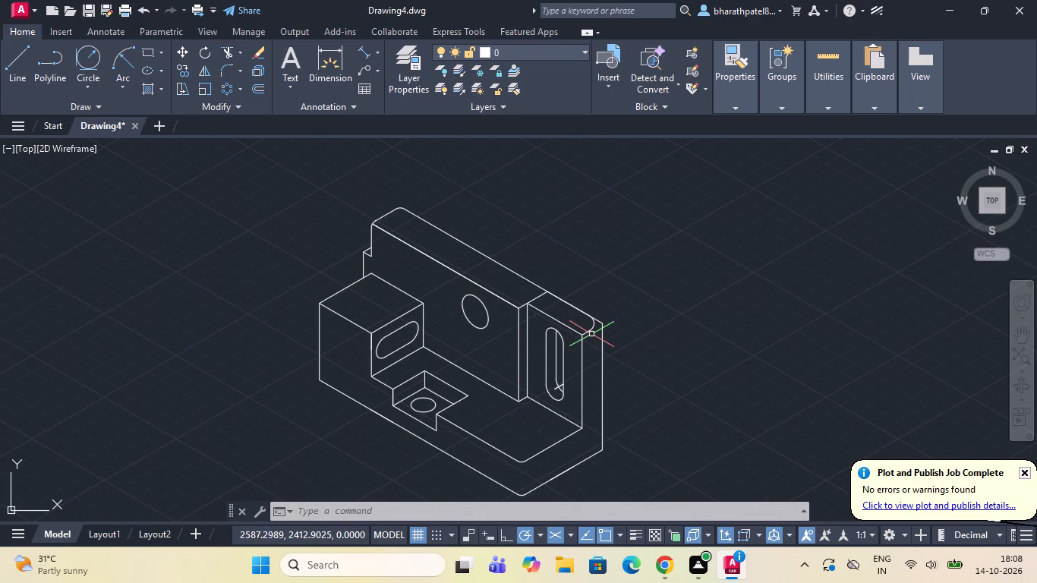
pyautogui.scroll(-2, 591, 334)
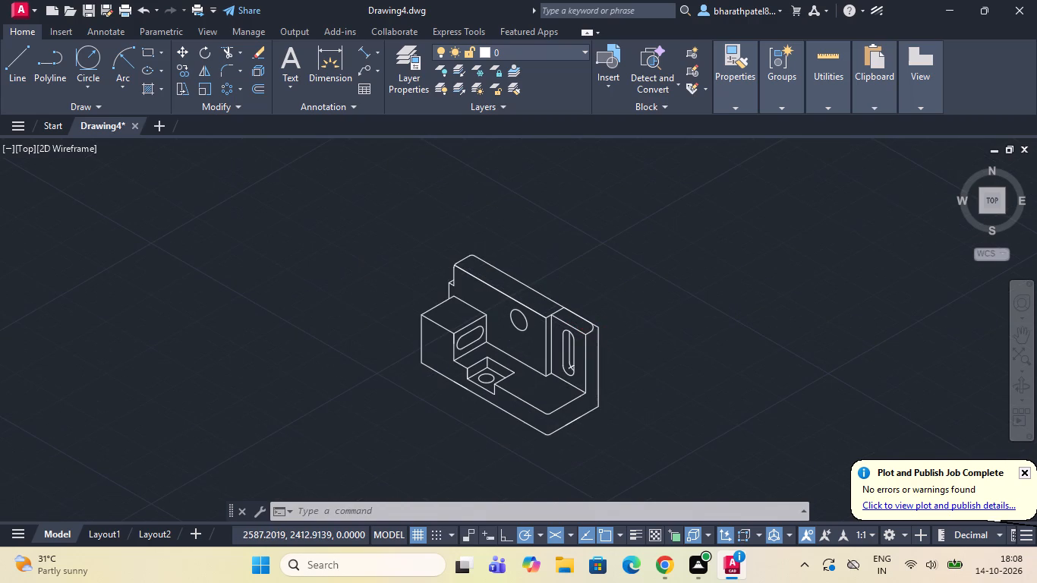
pyautogui.scroll(3, 602, 400)
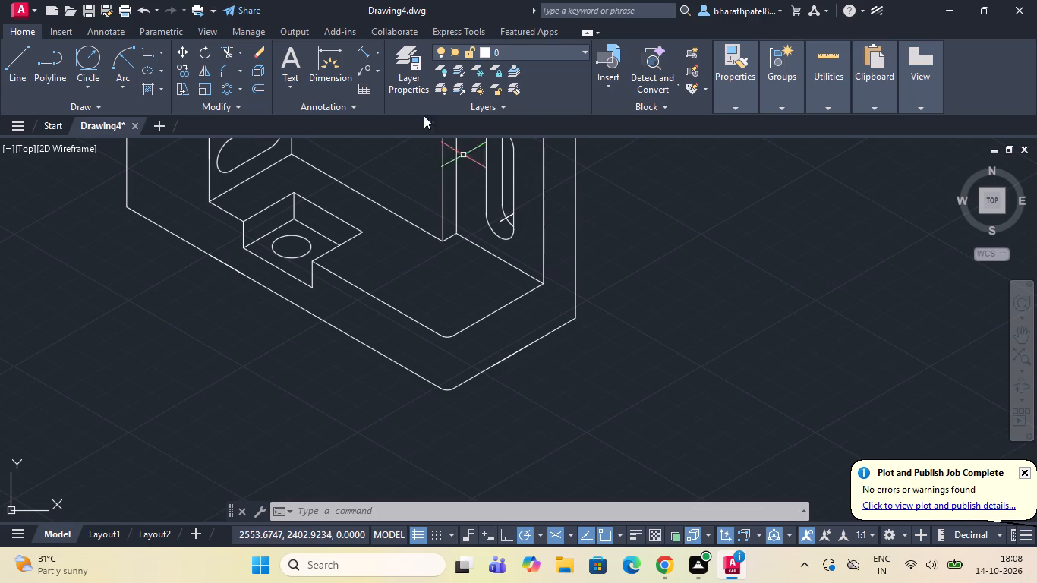
pyautogui.click(230, 69)
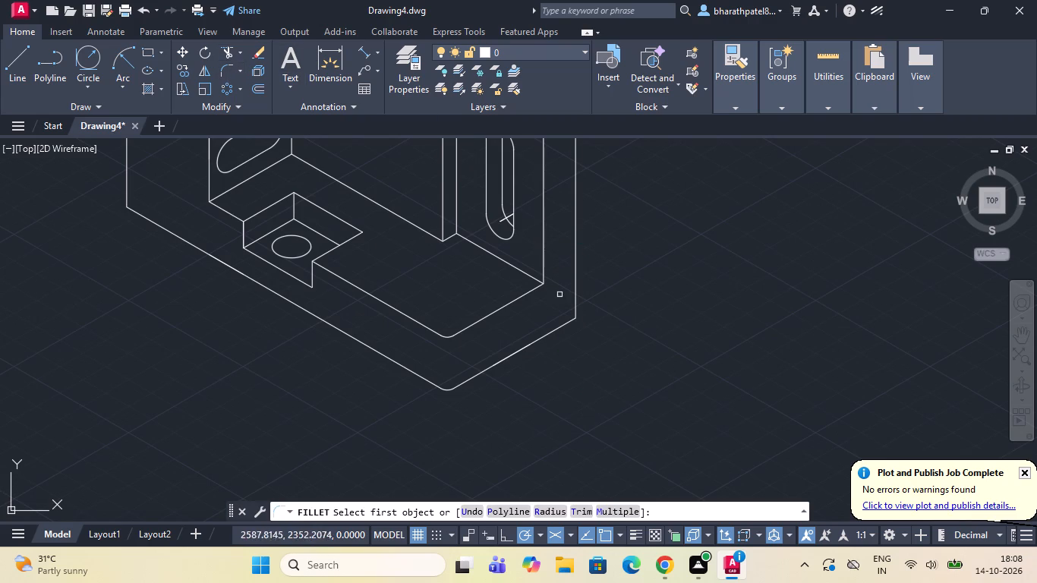
pyautogui.click(575, 298)
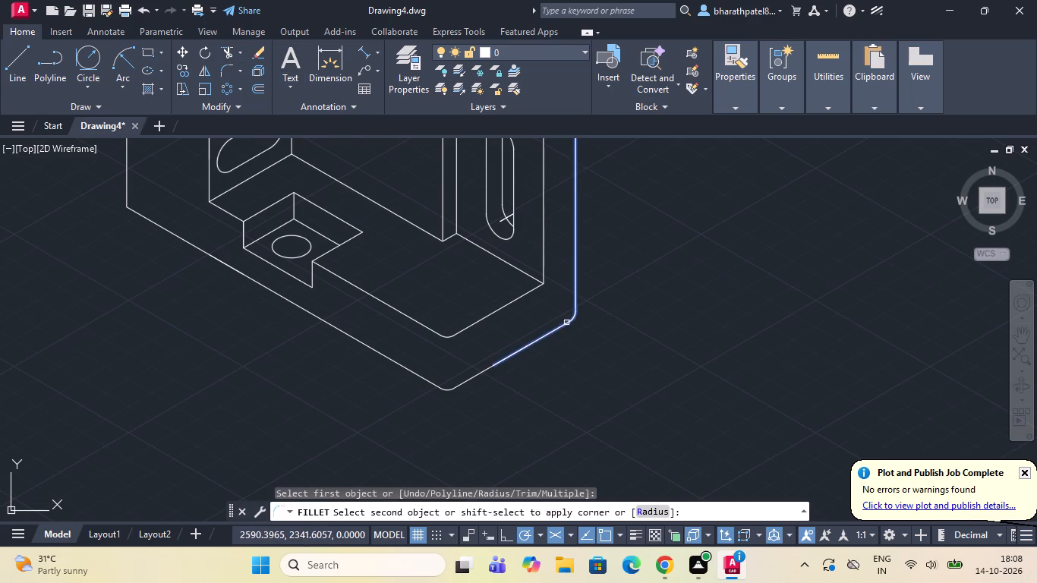
pyautogui.click(567, 325)
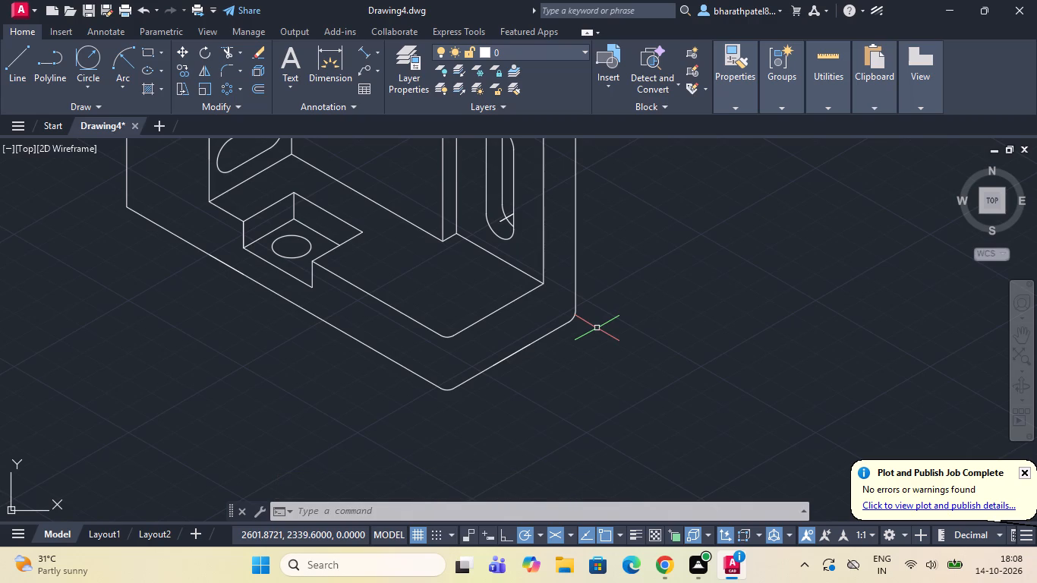
# Examine the whole part and its rounded base and wall corners.
pyautogui.scroll(-1, 597, 328)
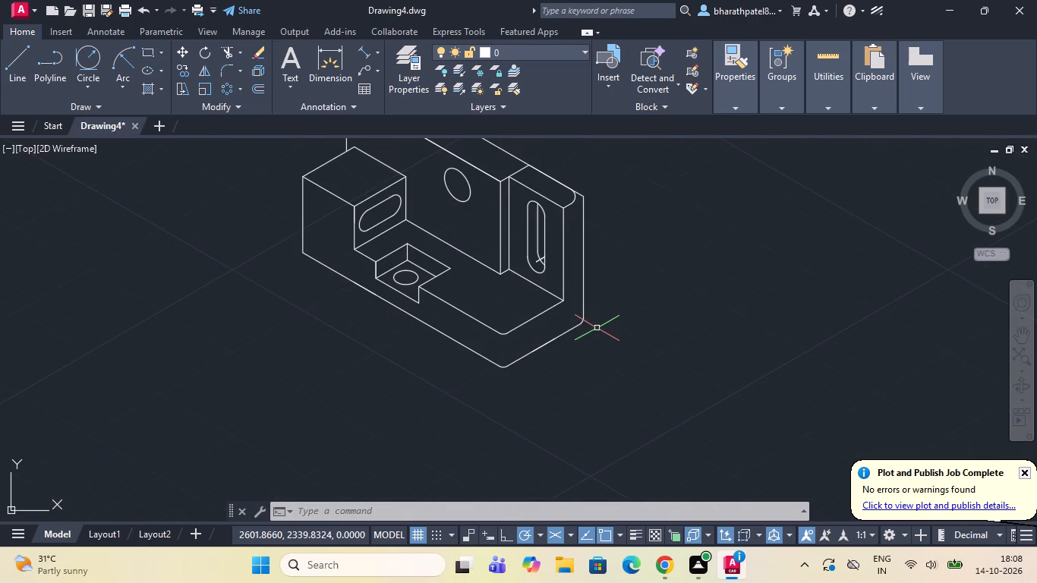
pyautogui.scroll(-2, 597, 328)
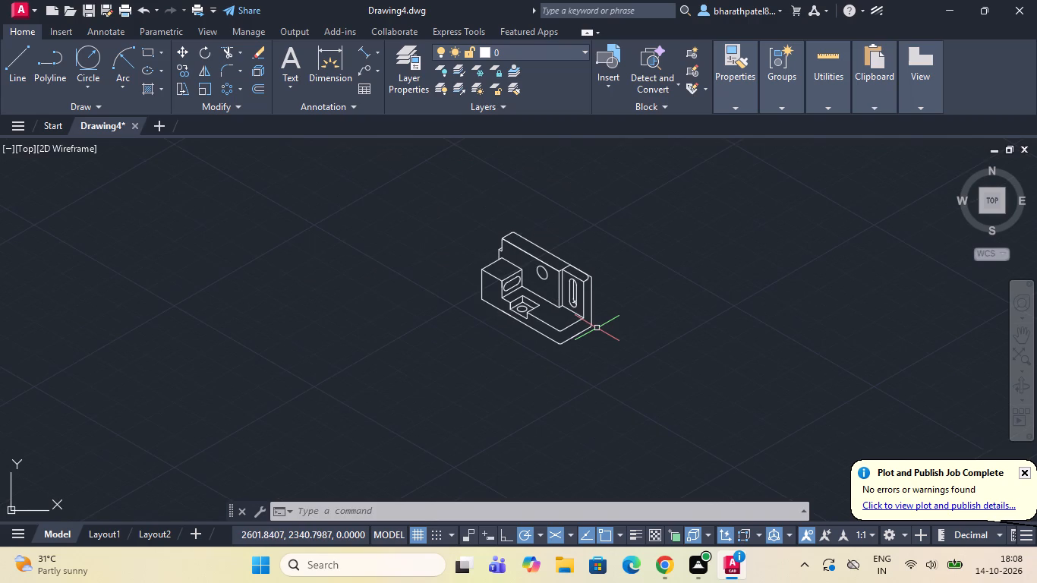
pyautogui.scroll(-4, 597, 328)
pyautogui.scroll(4, 586, 315)
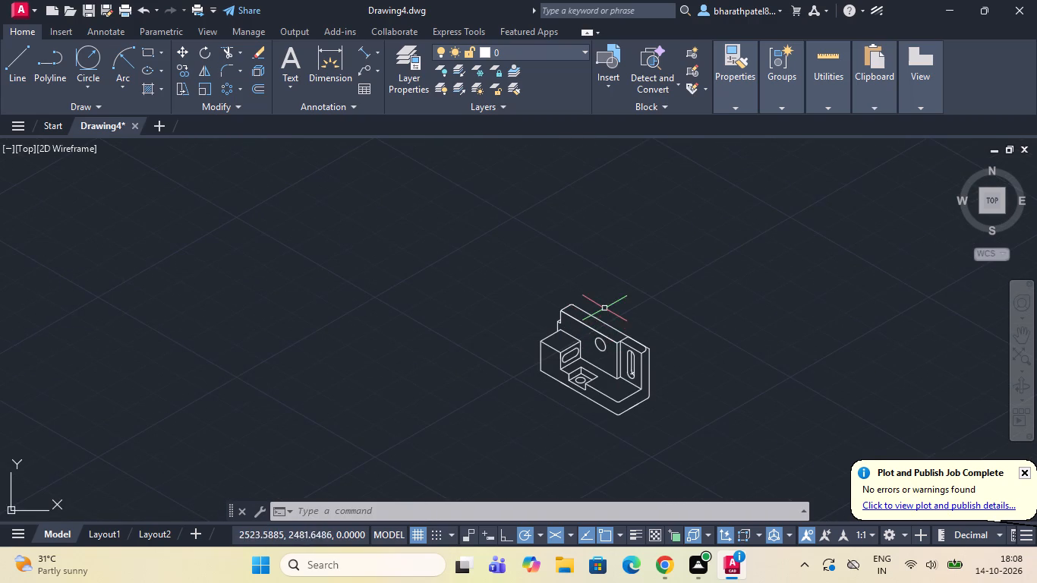
pyautogui.scroll(-2, 607, 298)
pyautogui.scroll(3, 618, 325)
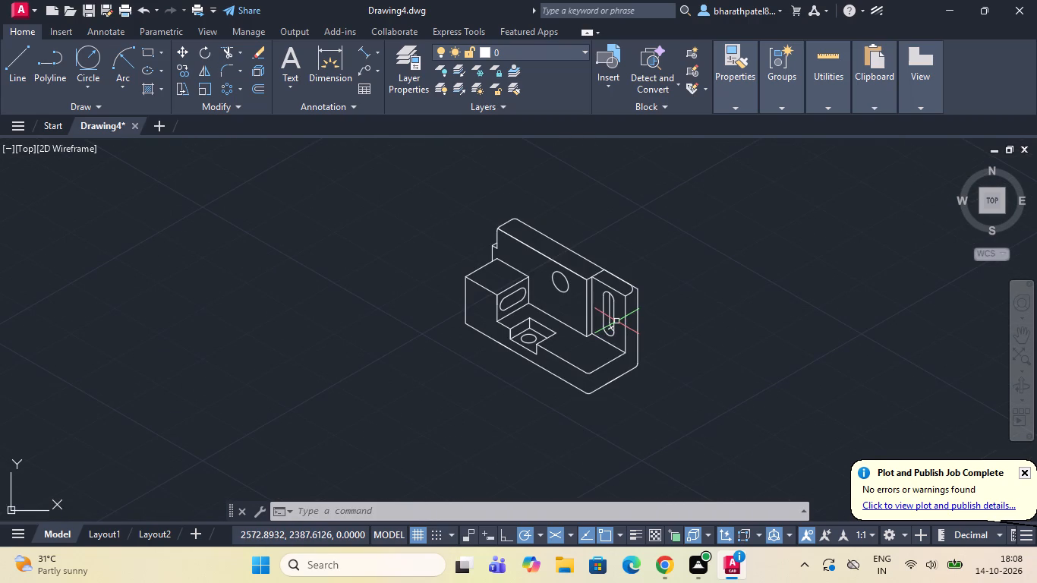
pyautogui.scroll(2, 627, 419)
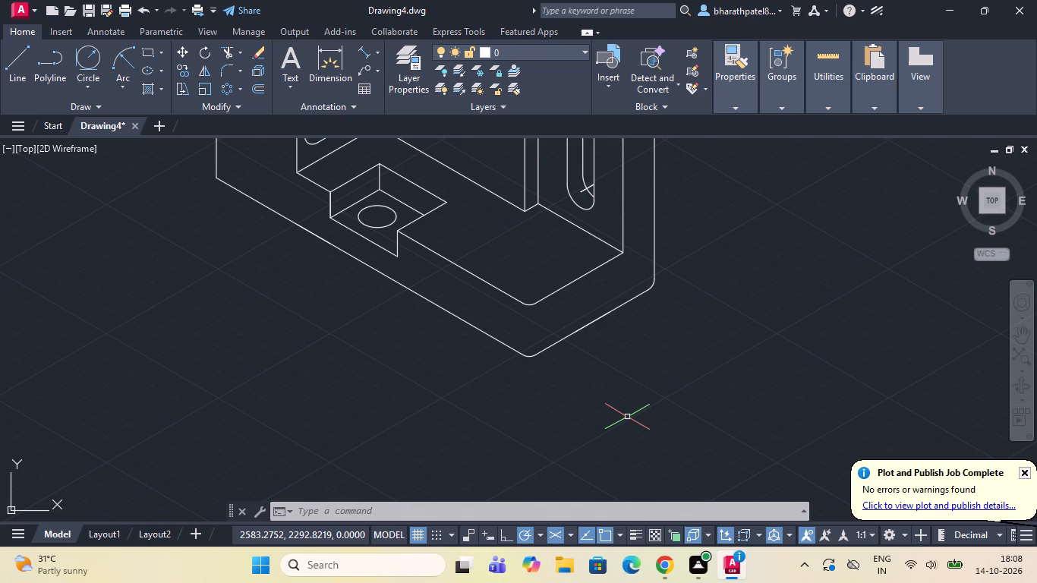
pyautogui.scroll(-2, 632, 412)
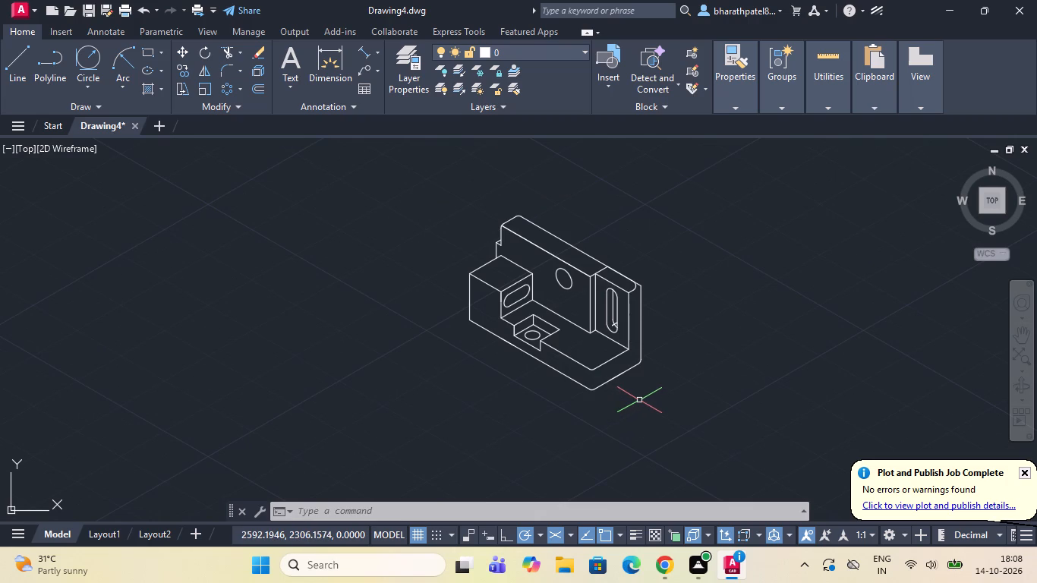
pyautogui.scroll(-2, 645, 405)
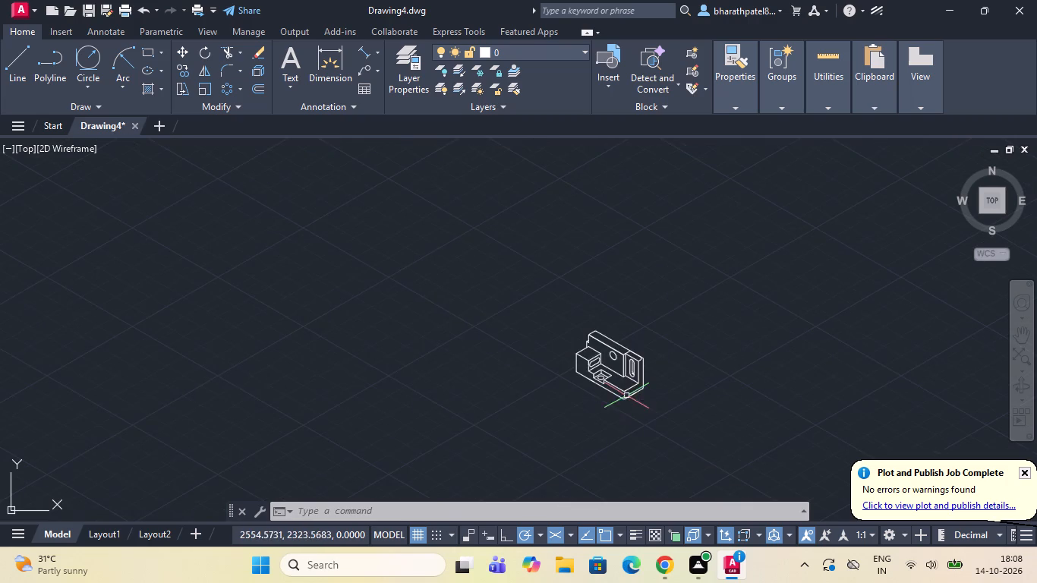
pyautogui.scroll(2, 625, 395)
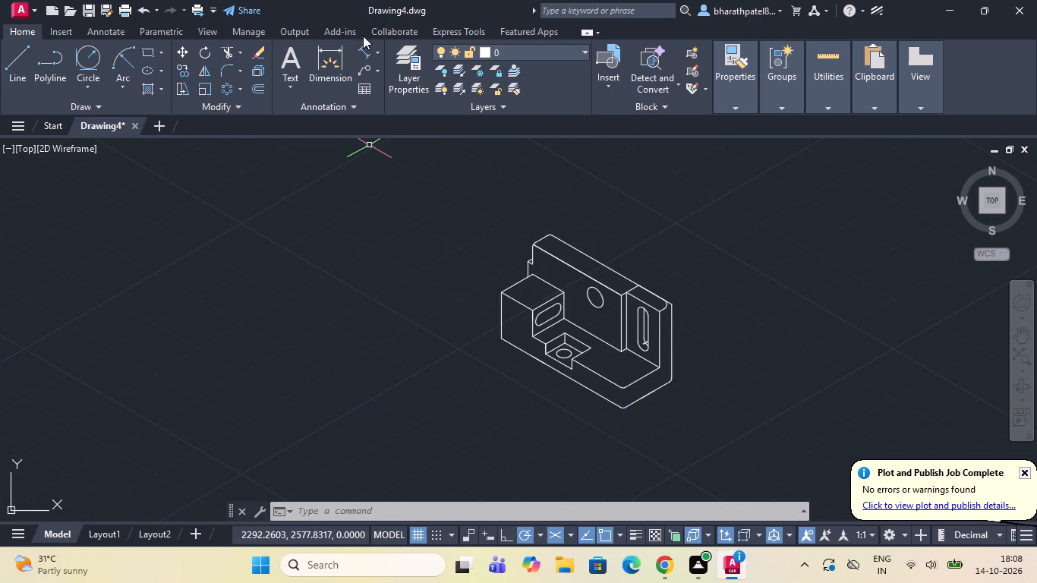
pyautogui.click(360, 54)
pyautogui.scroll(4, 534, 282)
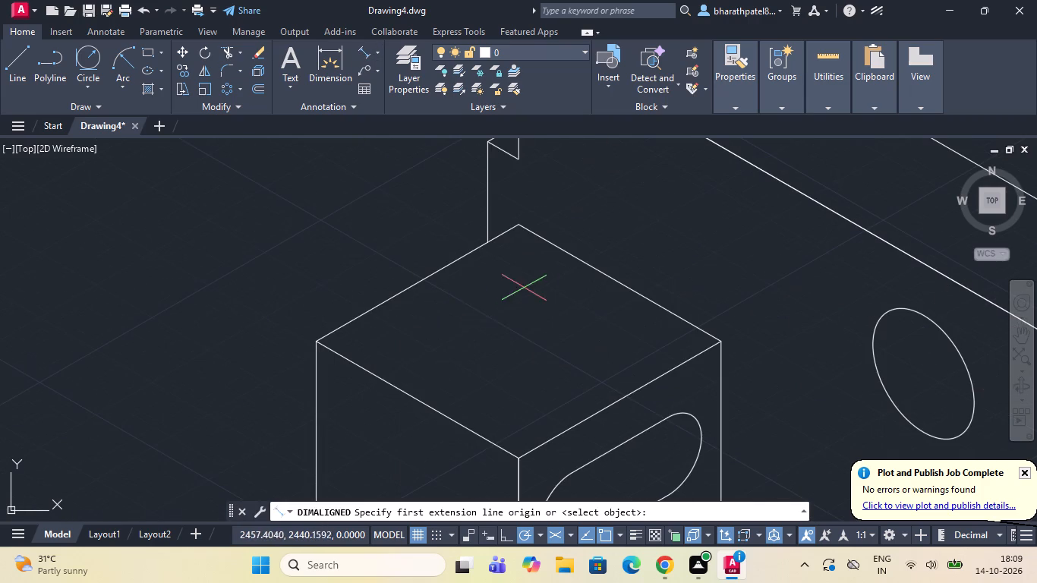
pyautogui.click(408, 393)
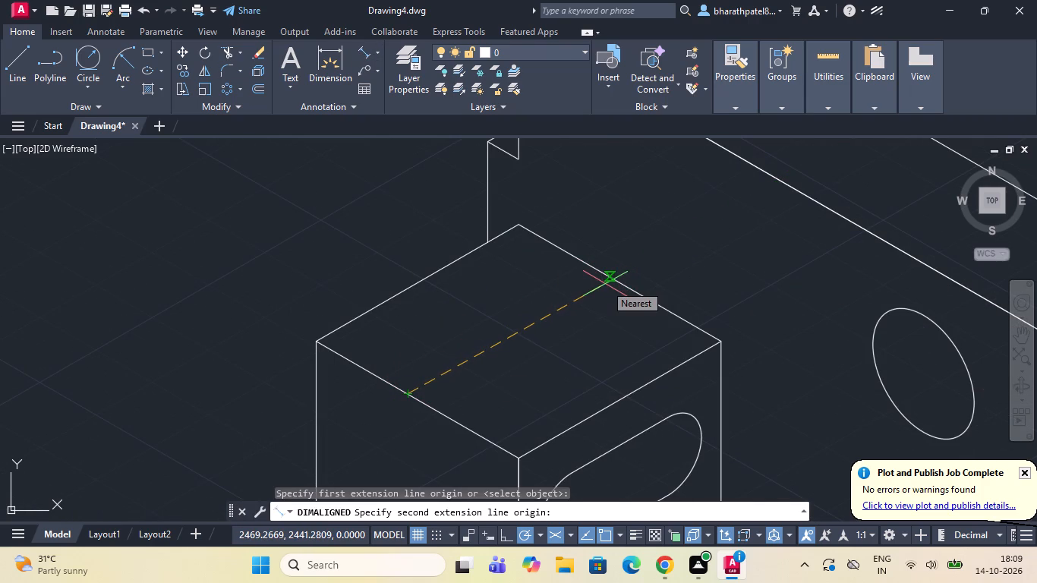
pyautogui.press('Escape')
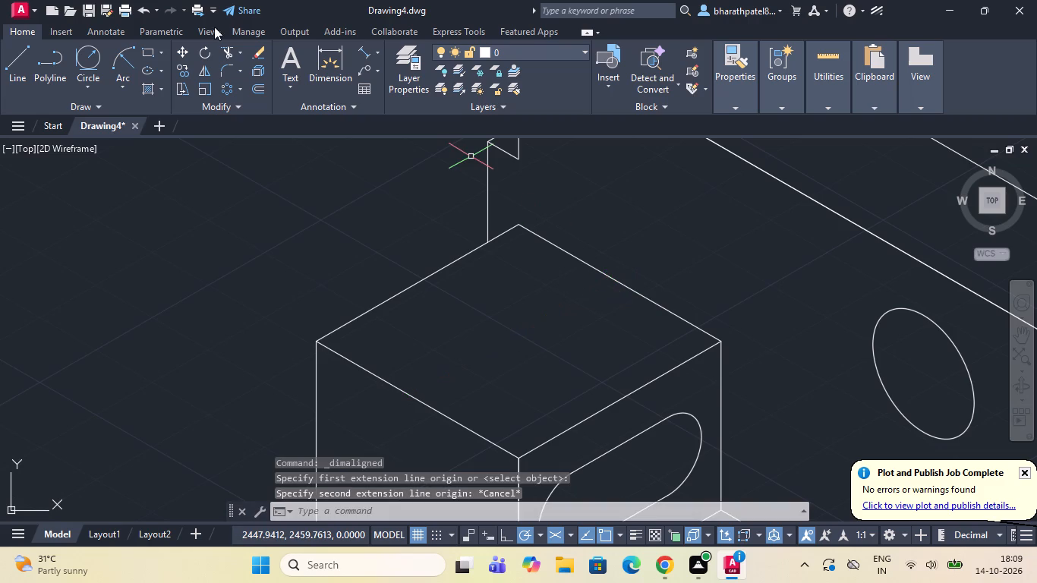
# Add an aligned dimension to the raised block's top edge above the horizontal slot, placing it over the block's top face.
pyautogui.click(360, 54)
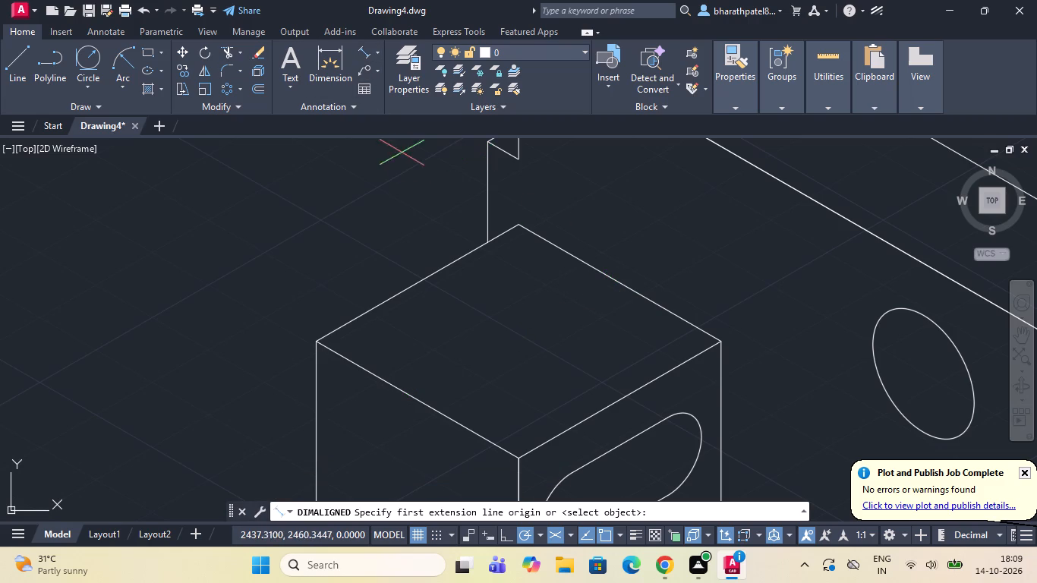
pyautogui.scroll(-2, 484, 309)
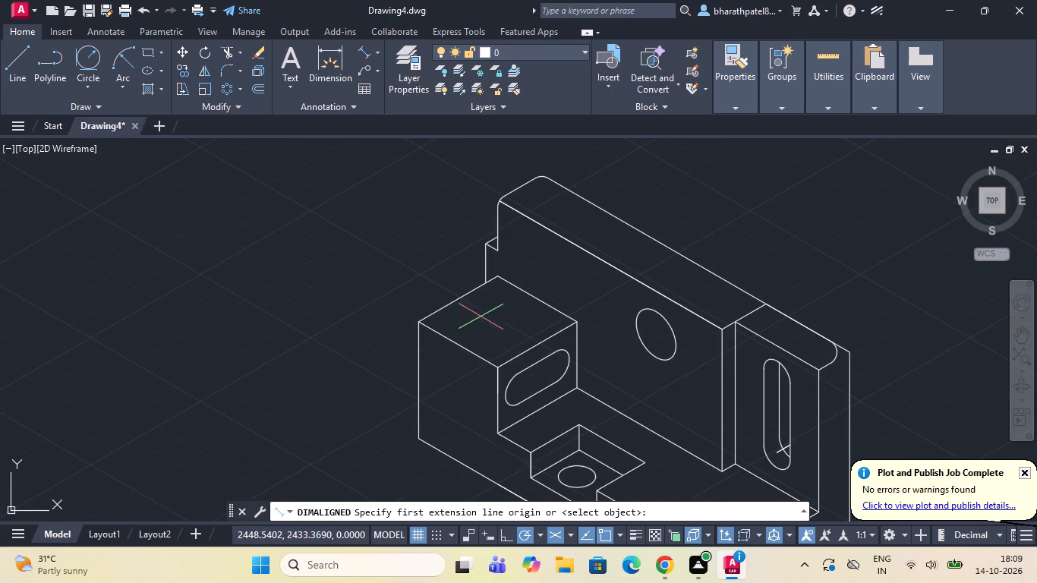
pyautogui.click(496, 367)
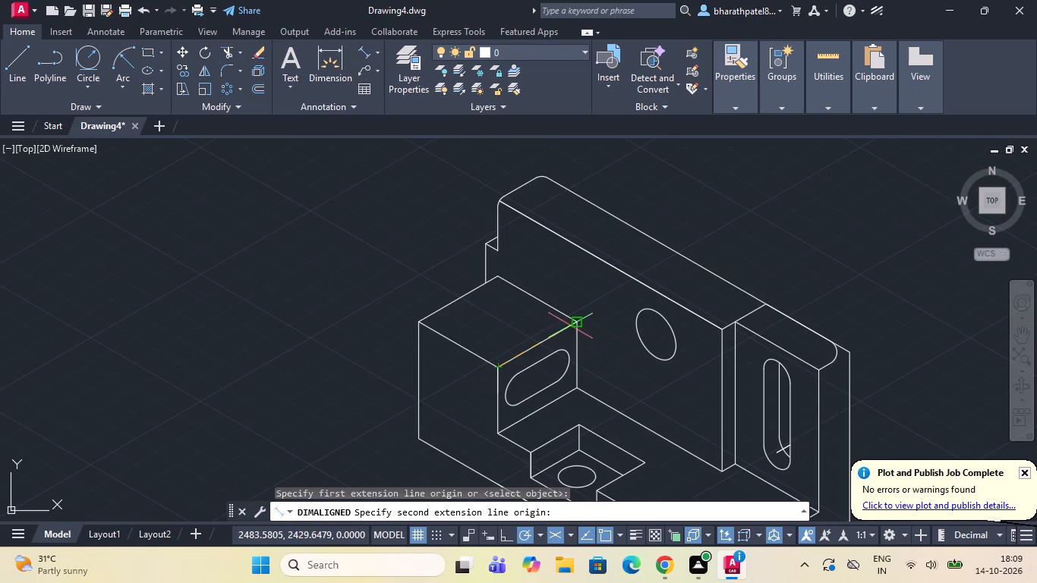
pyautogui.click(572, 324)
pyautogui.click(546, 298)
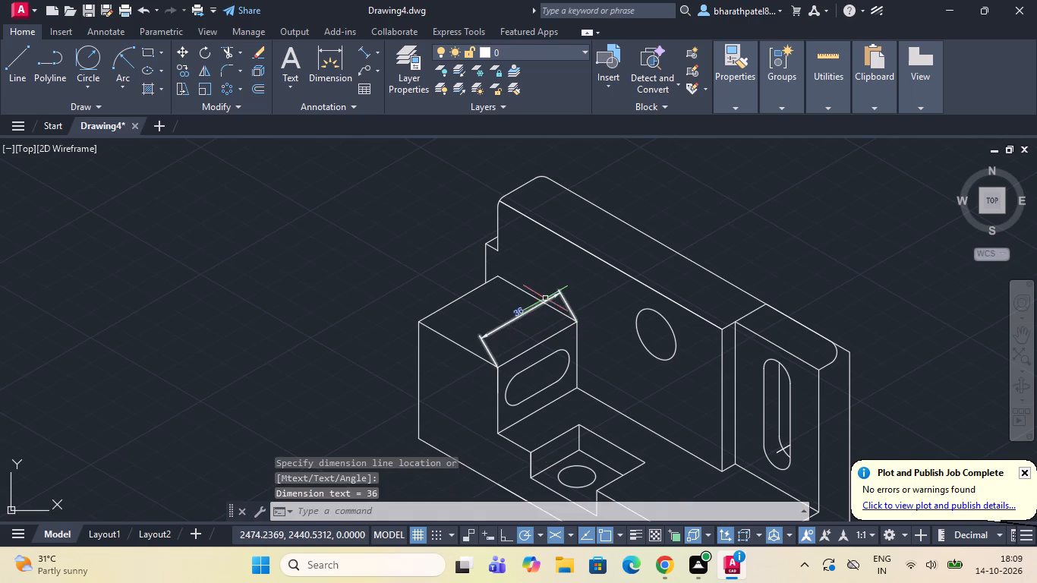
# Add an aligned dimension for the height of the raised block's outer vertical edge, placed outside the part.
pyautogui.scroll(-1, 500, 327)
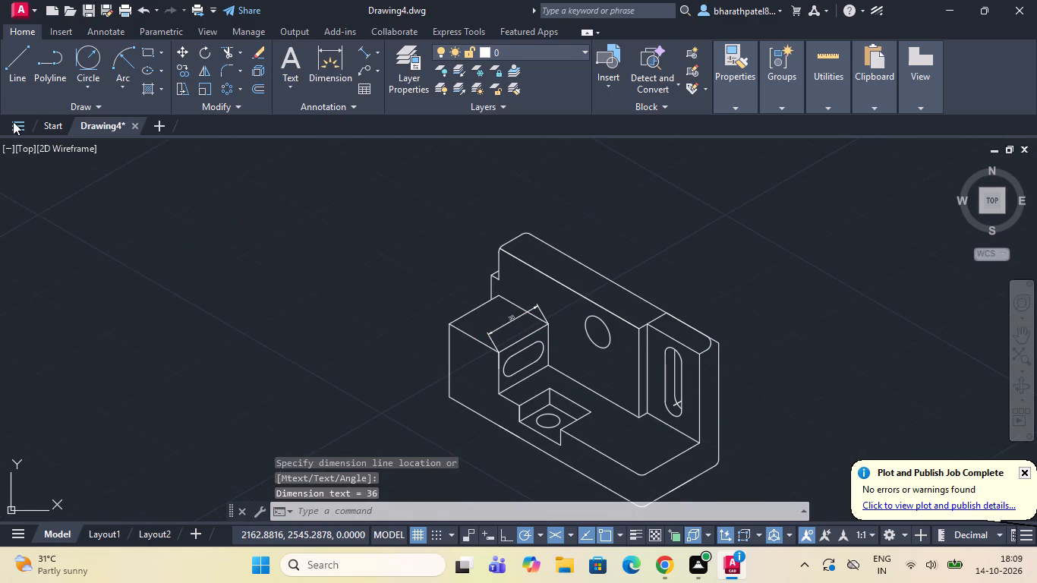
pyautogui.click(367, 50)
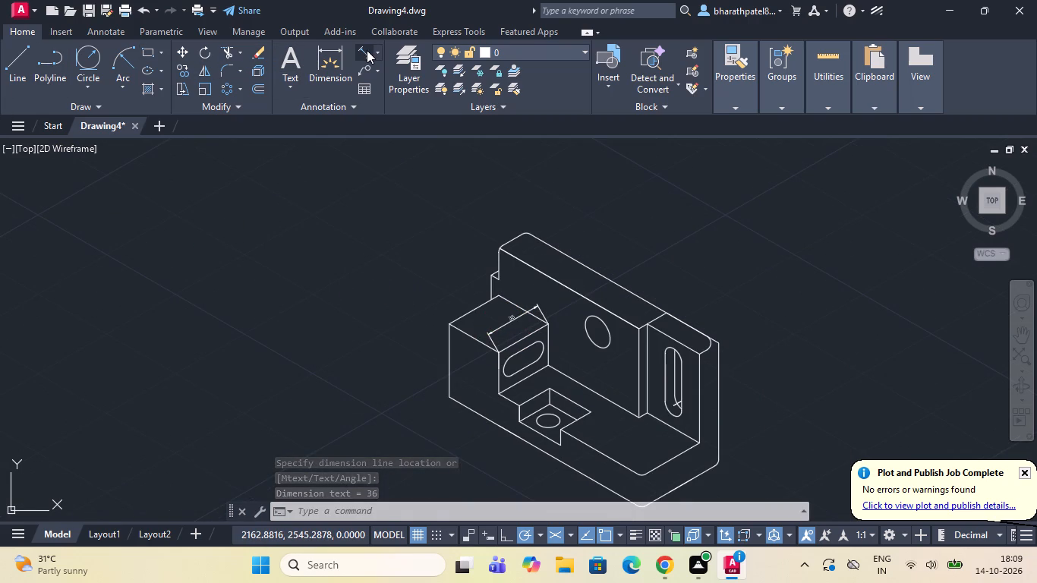
pyautogui.scroll(2, 450, 395)
pyautogui.click(446, 398)
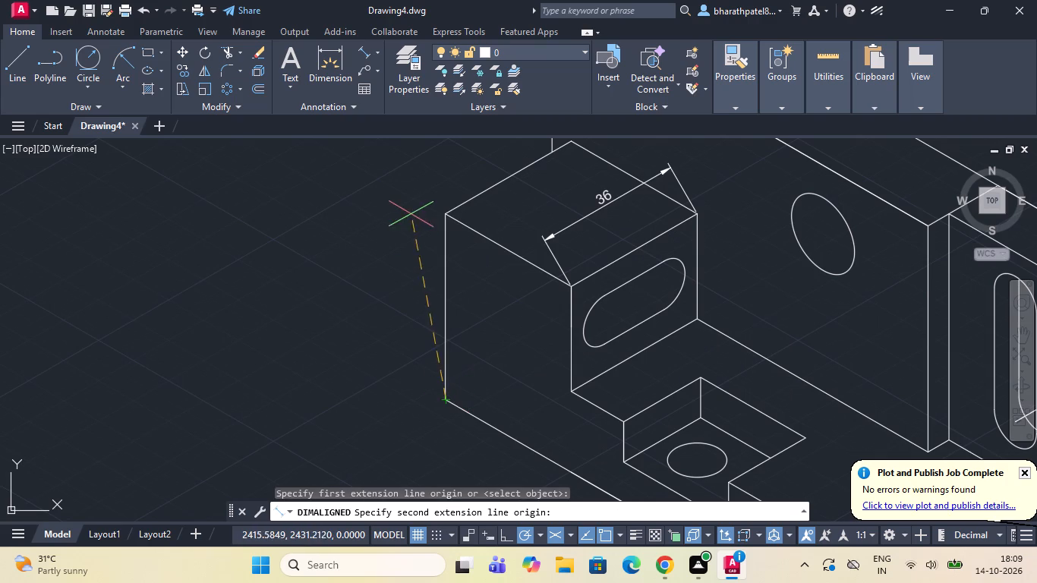
pyautogui.click(446, 210)
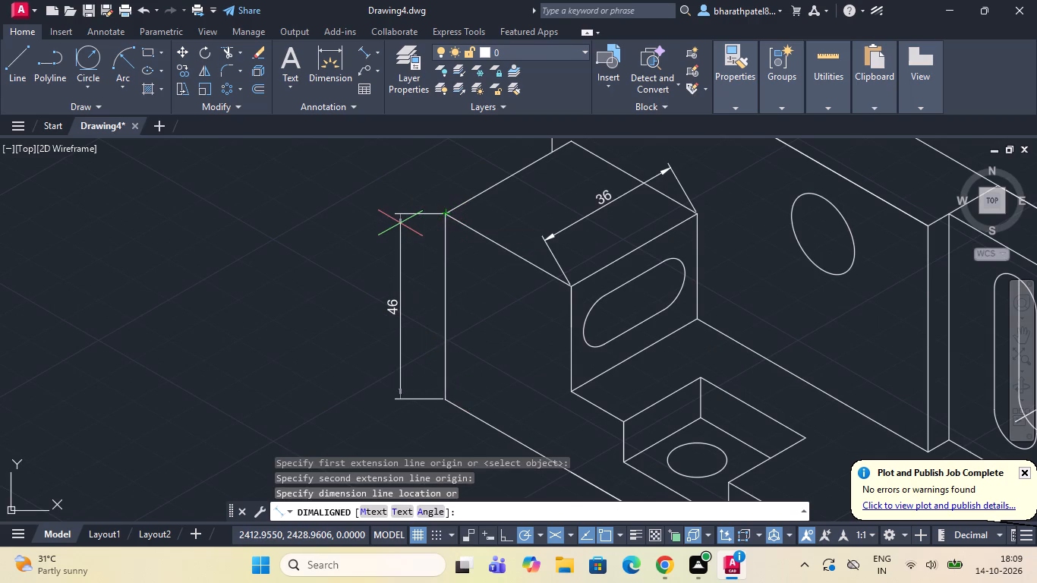
pyautogui.click(400, 223)
# Draw a vertical extension line about 33 units long from the raised block's lower front corner down past the base's bottom edge.
pyautogui.click(361, 48)
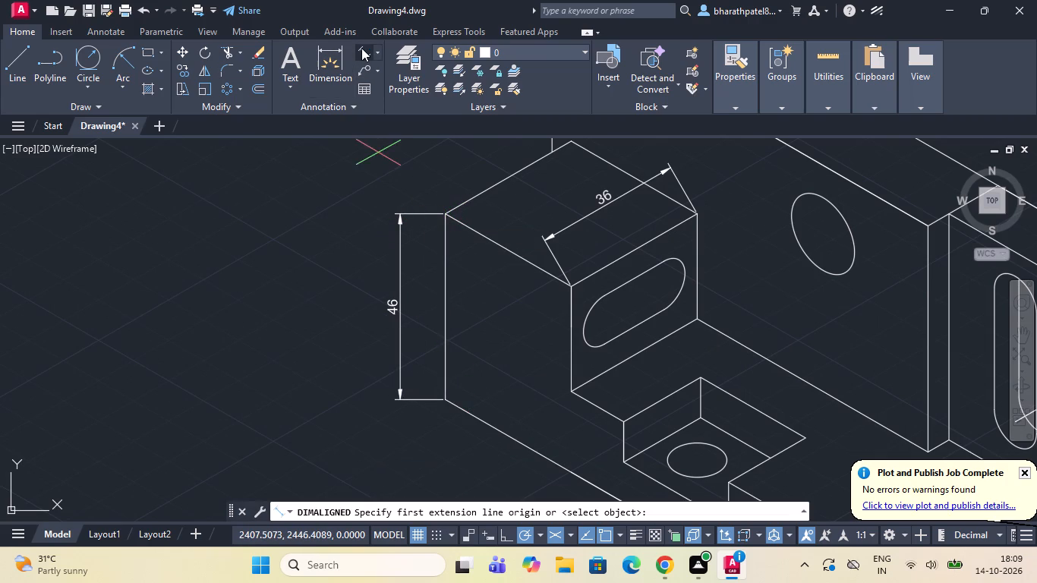
pyautogui.scroll(-1, 440, 222)
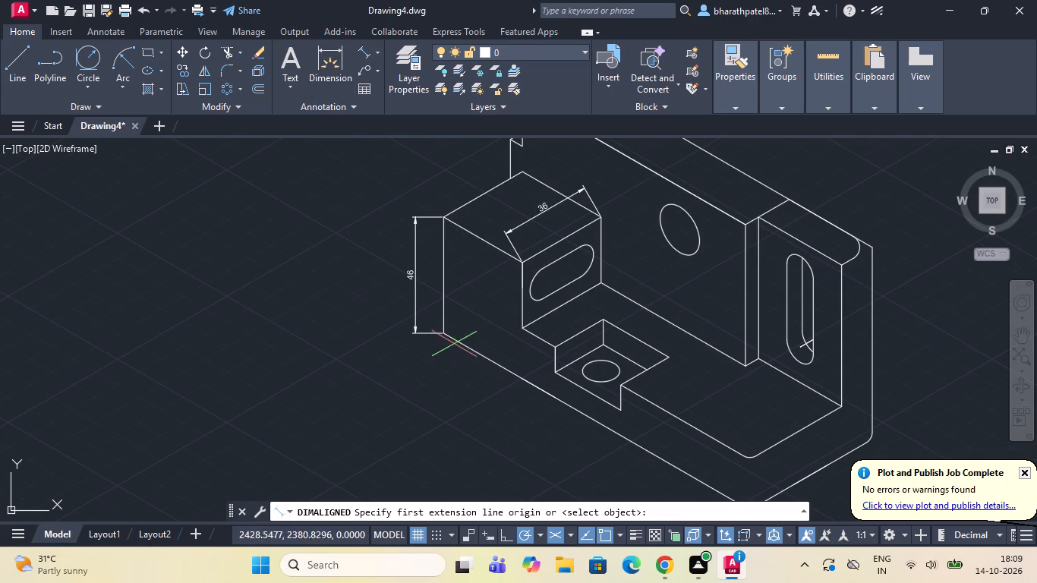
pyautogui.click(12, 61)
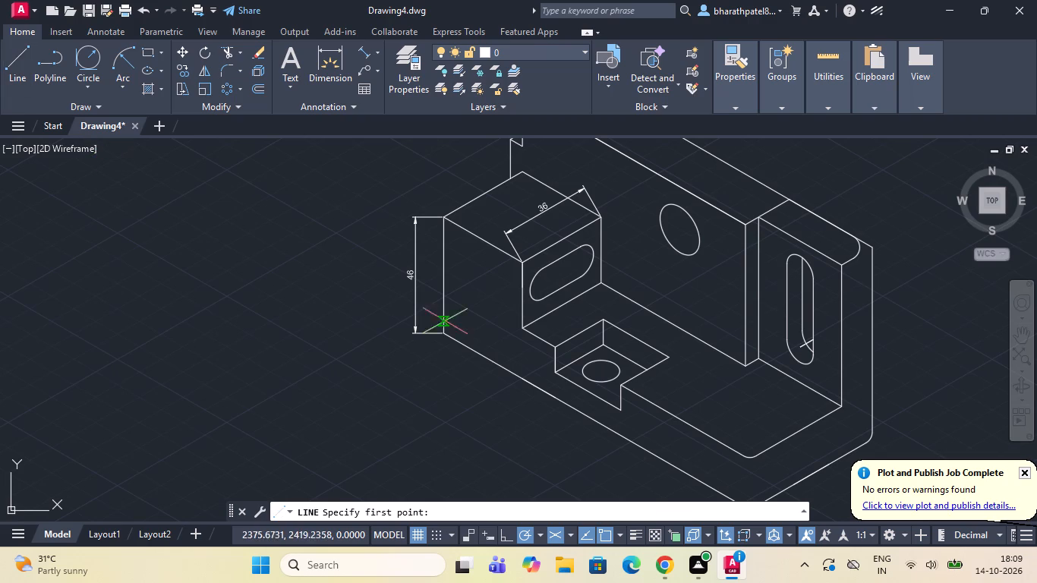
pyautogui.click(522, 326)
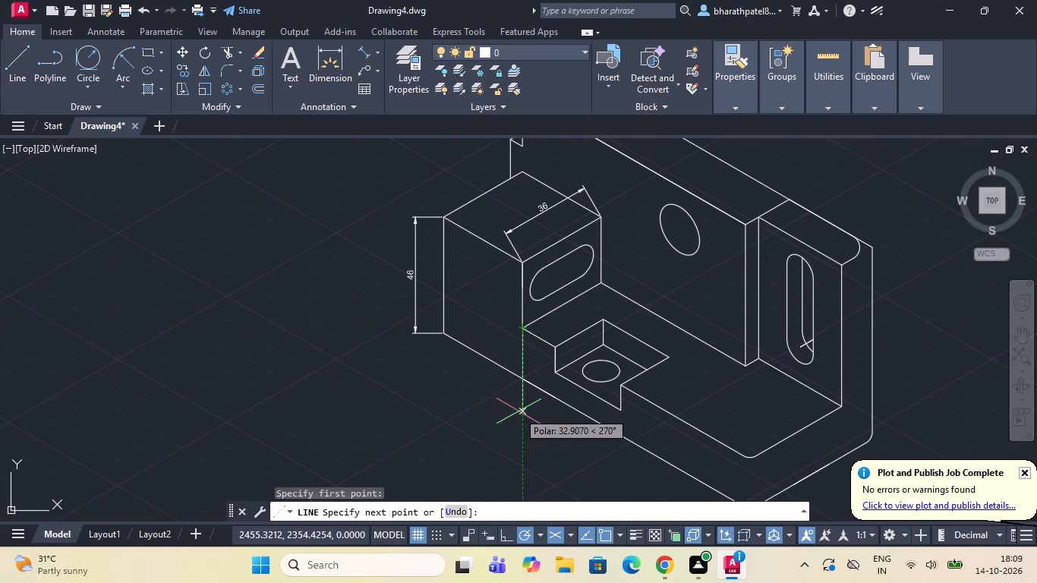
pyautogui.click(518, 411)
pyautogui.press('Escape')
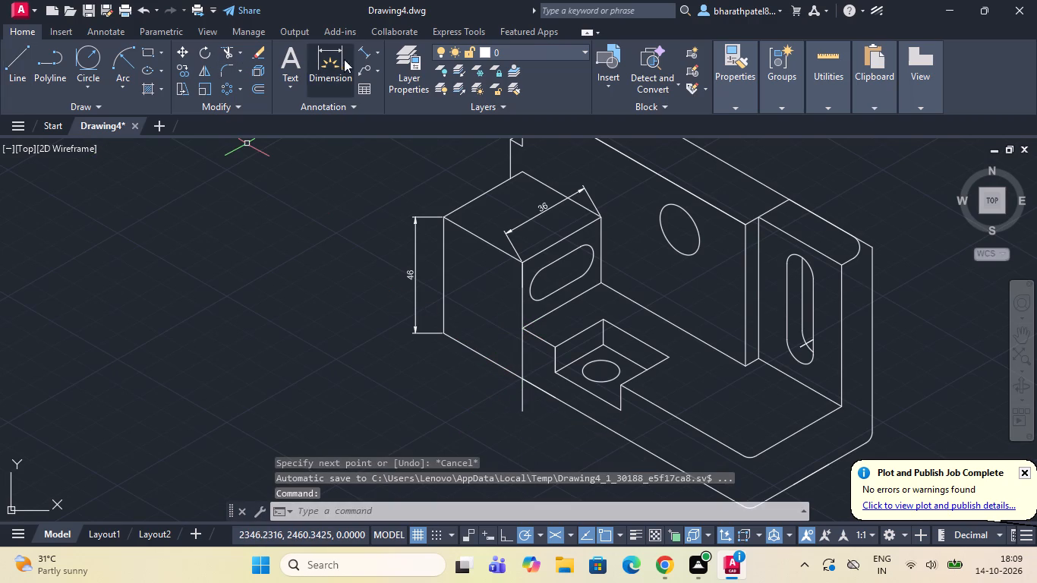
# Add an aligned dimension along the bottom long edge from its outer corner to the vertical extension line, placed below the edge.
pyautogui.click(358, 51)
pyautogui.click(445, 335)
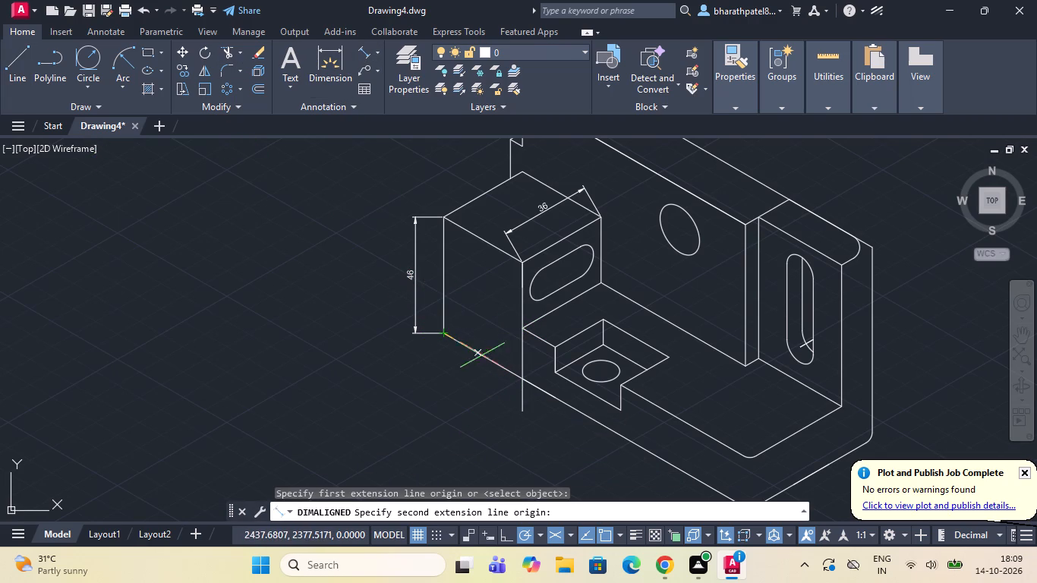
pyautogui.click(525, 380)
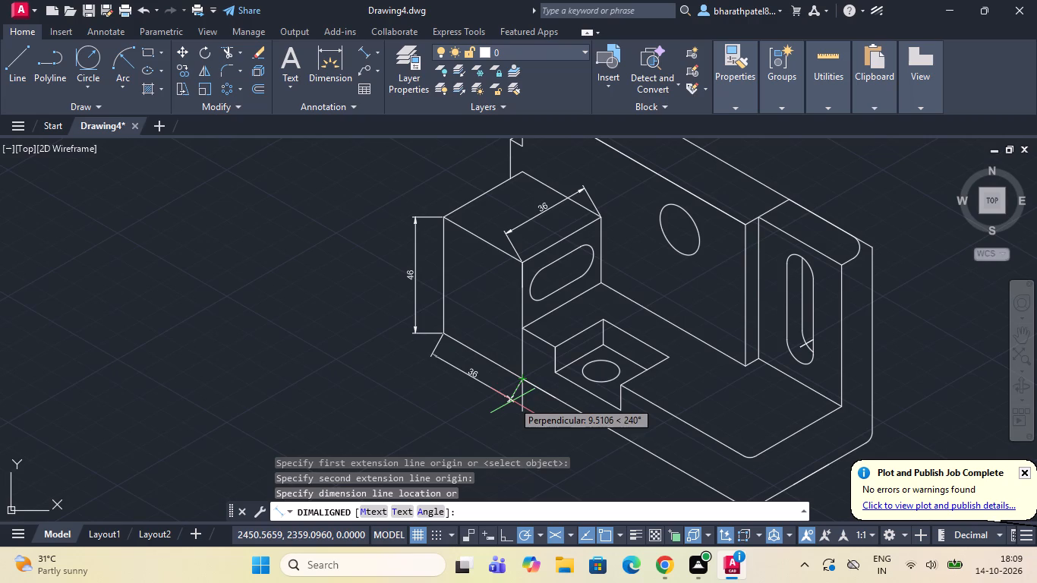
pyautogui.scroll(-2, 520, 383)
pyautogui.scroll(2, 507, 403)
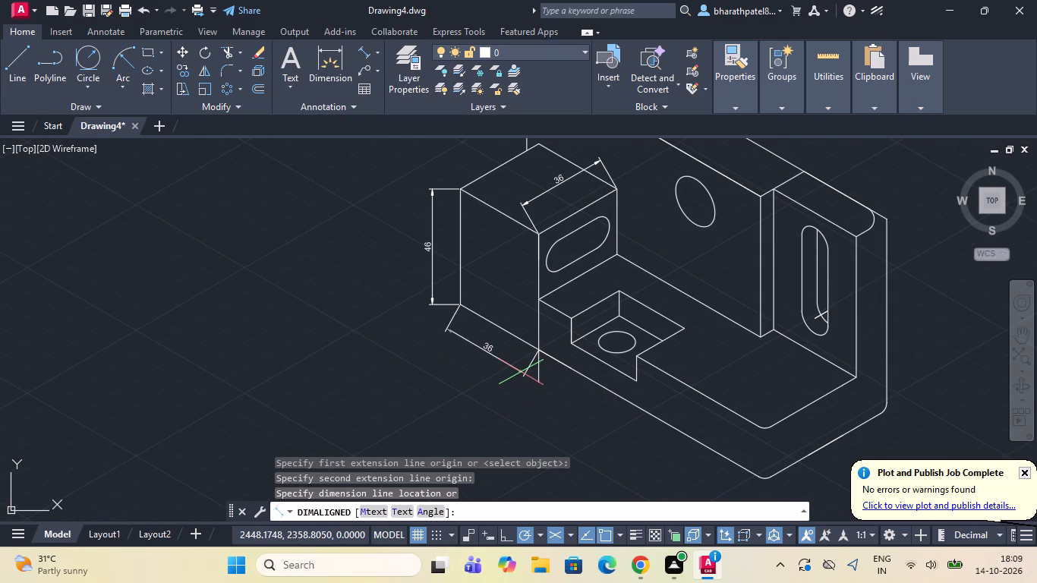
pyautogui.click(518, 377)
# Draw a vertical extension line about 21 units long from the notch's lower outer corner down past the base's bottom edge.
pyautogui.click(8, 60)
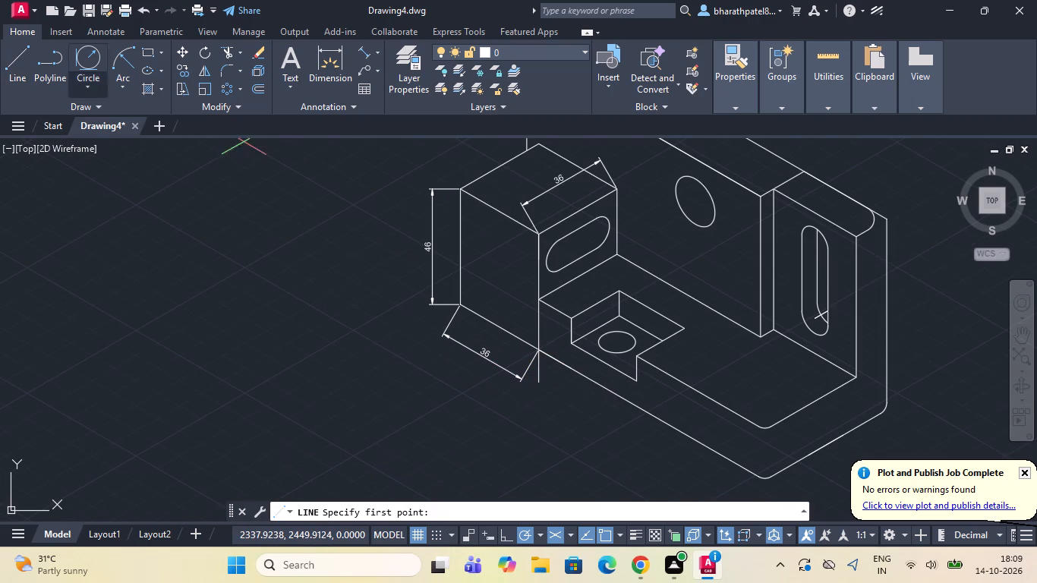
pyautogui.click(575, 347)
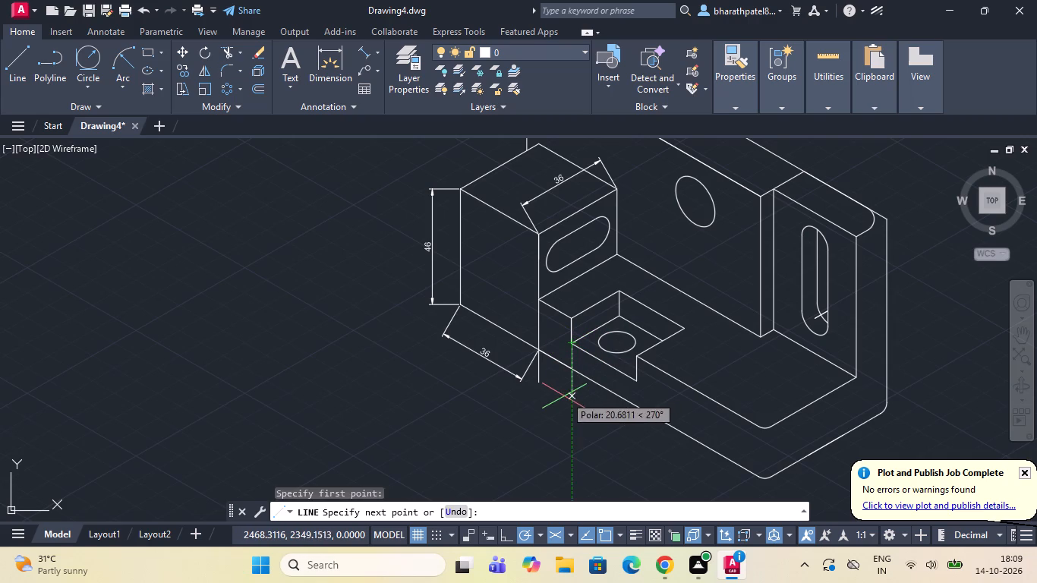
pyautogui.click(564, 396)
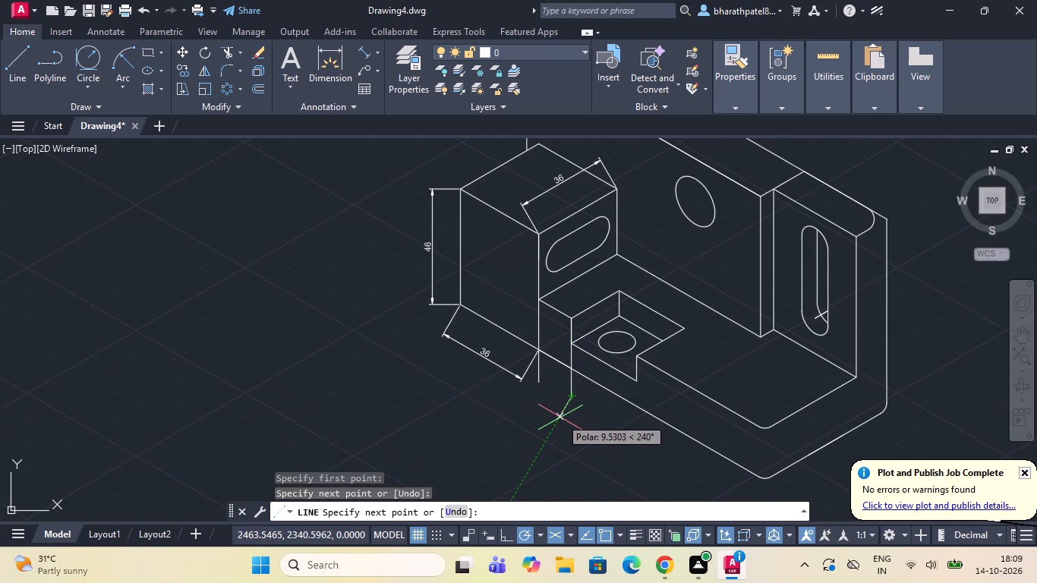
pyautogui.press('Escape')
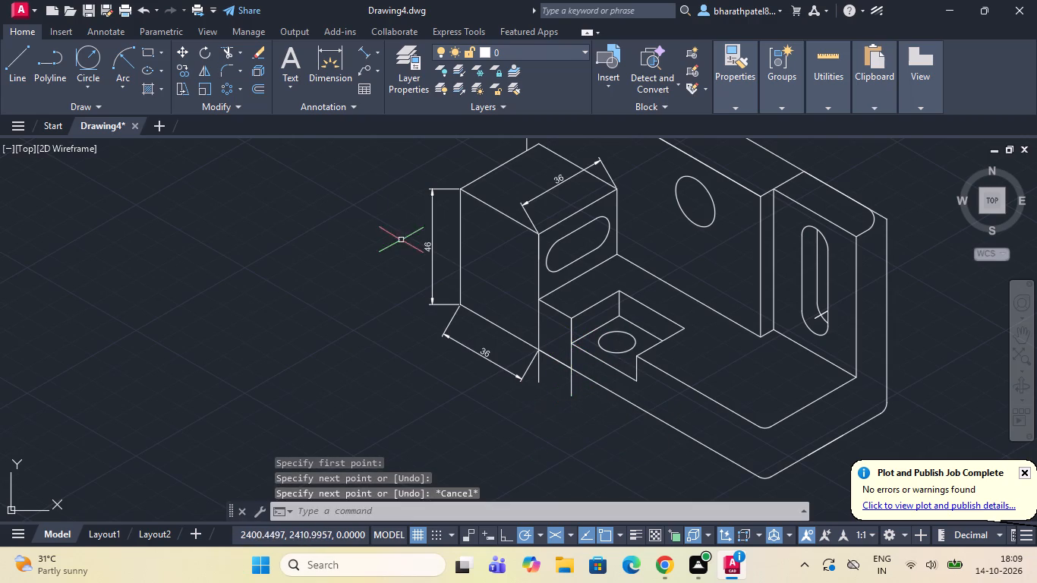
# Add an aligned dimension along the bottom long edge between the two vertical extension lines, placed below the edge.
pyautogui.click(361, 51)
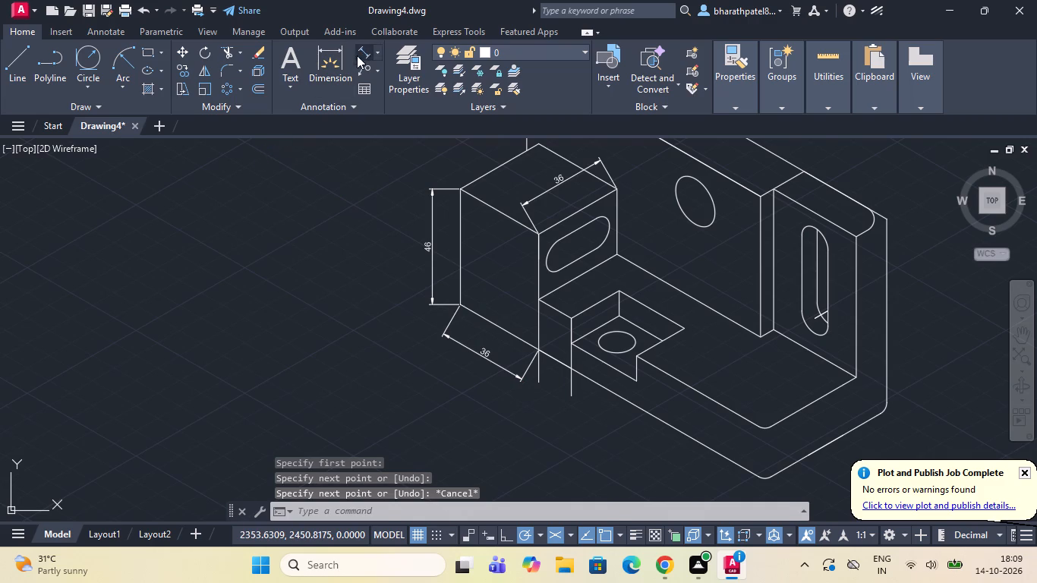
pyautogui.click(537, 352)
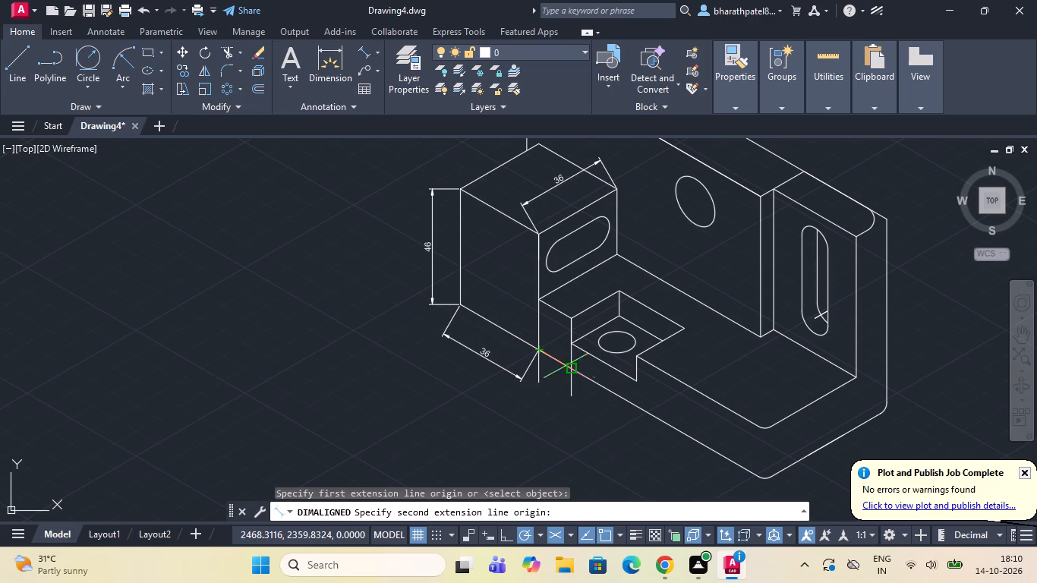
pyautogui.click(569, 370)
pyautogui.click(563, 400)
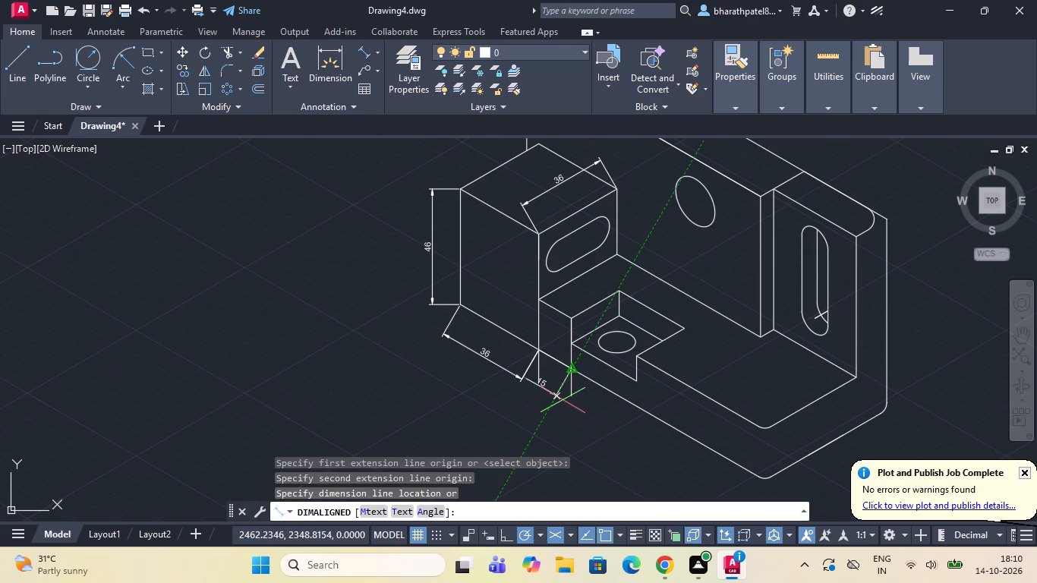
# Erase the two vertical extension lines crossing the base's bottom long edge.
pyautogui.click(570, 384)
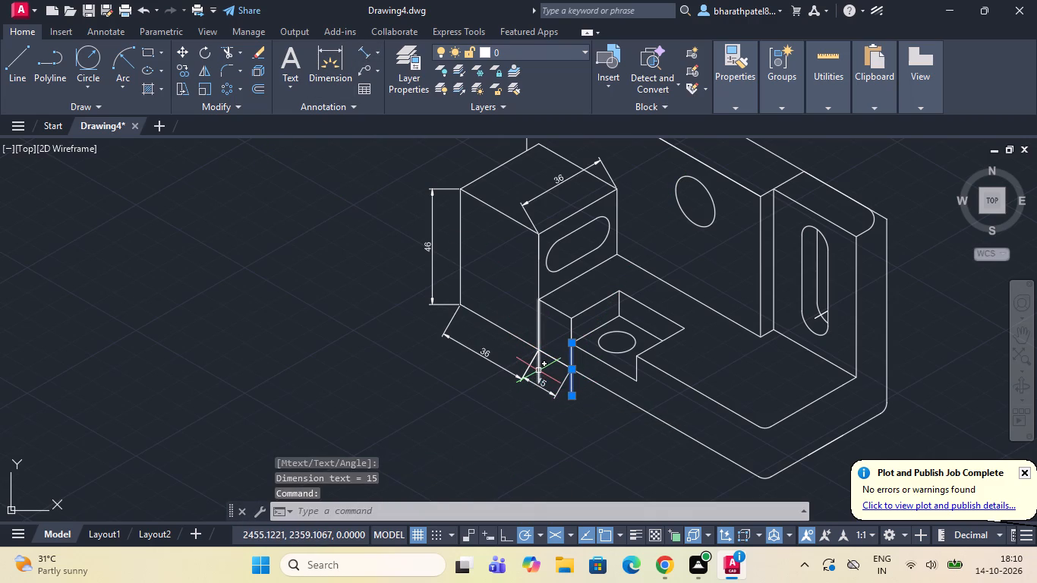
pyautogui.click(538, 370)
pyautogui.press('Delete')
# Draw a helper line about 25 units long from the notch's lower outer corner, extending its floor edge outward past the raised block's front corner.
pyautogui.scroll(1, 538, 370)
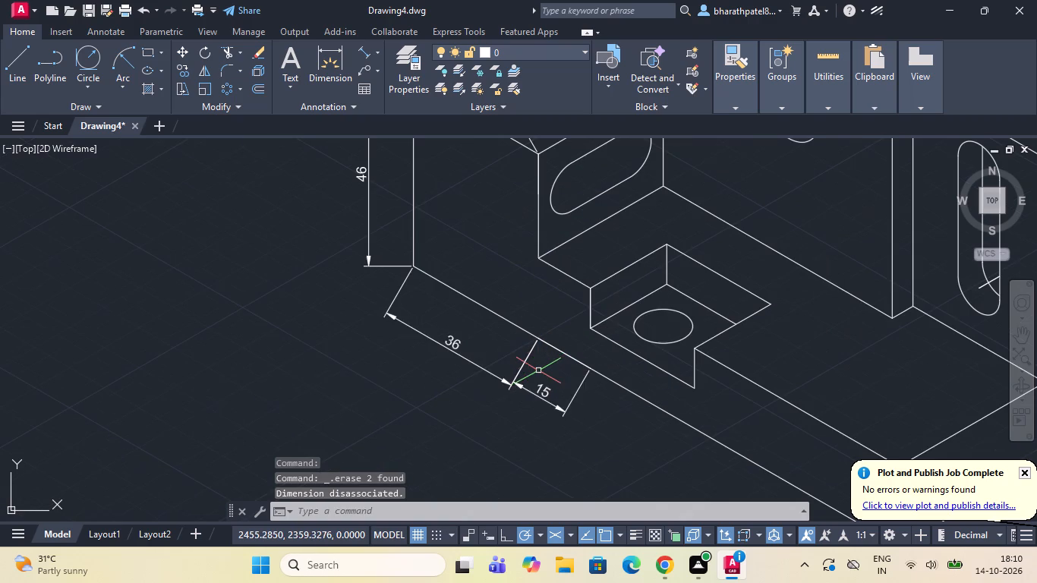
pyautogui.scroll(-2, 528, 353)
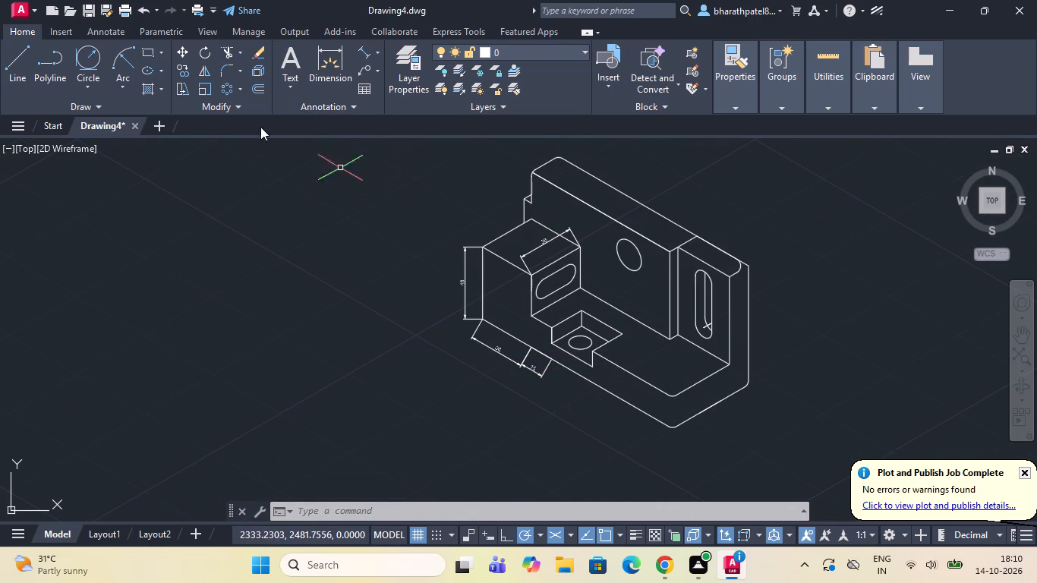
pyautogui.click(11, 71)
pyautogui.scroll(2, 558, 372)
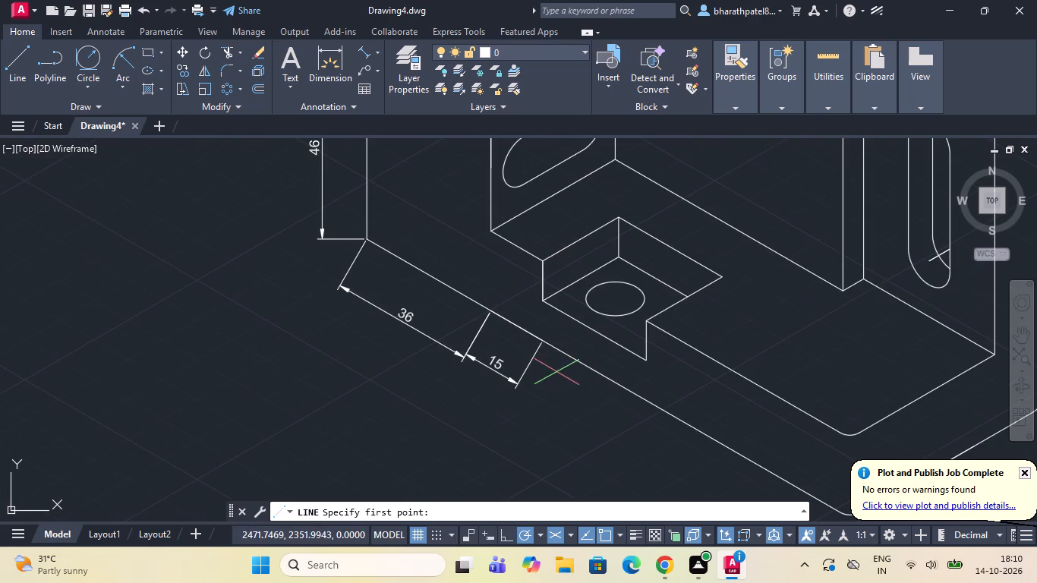
pyautogui.click(544, 301)
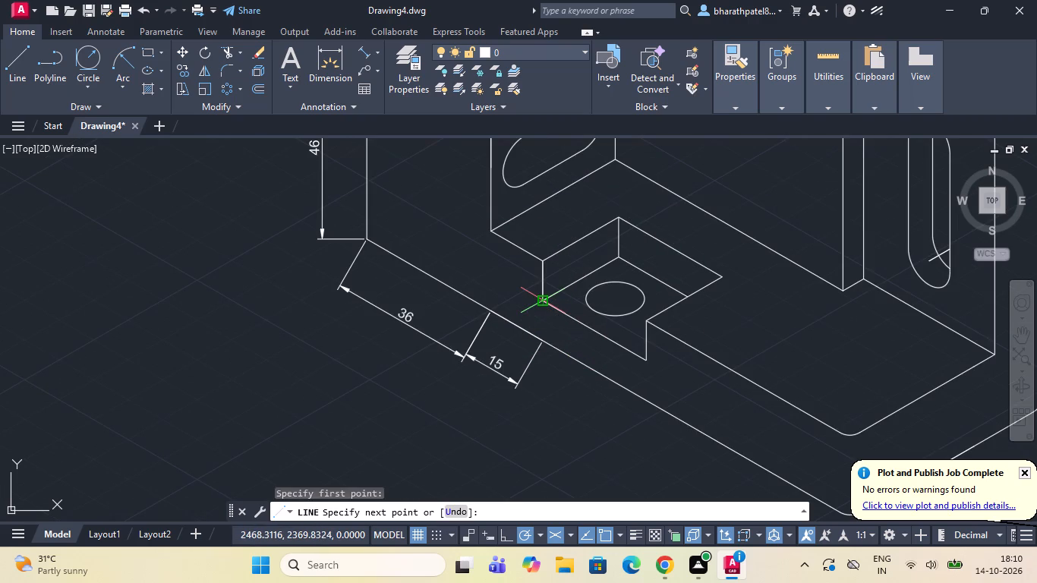
pyautogui.click(455, 256)
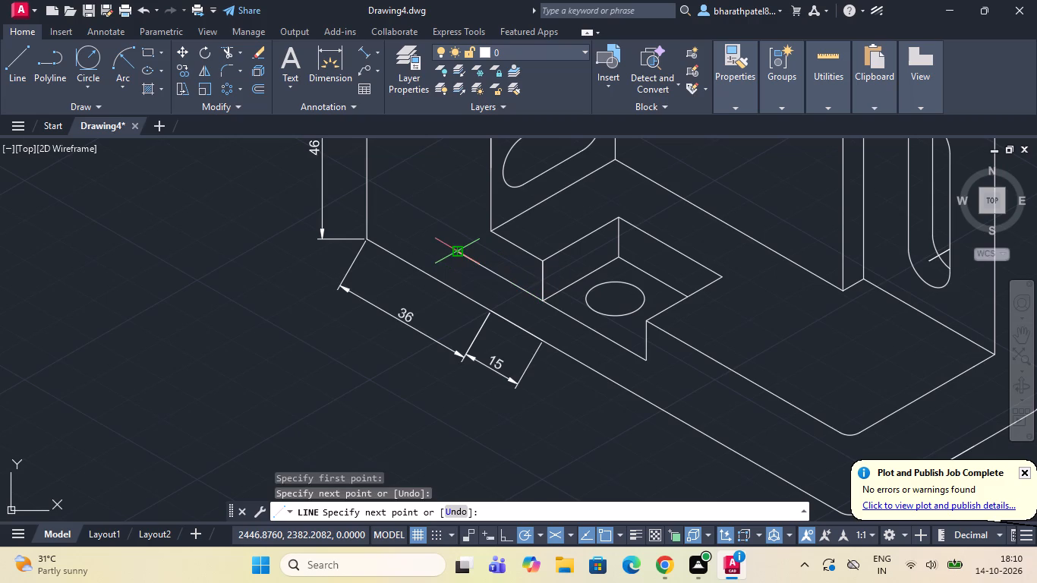
pyautogui.press('Escape')
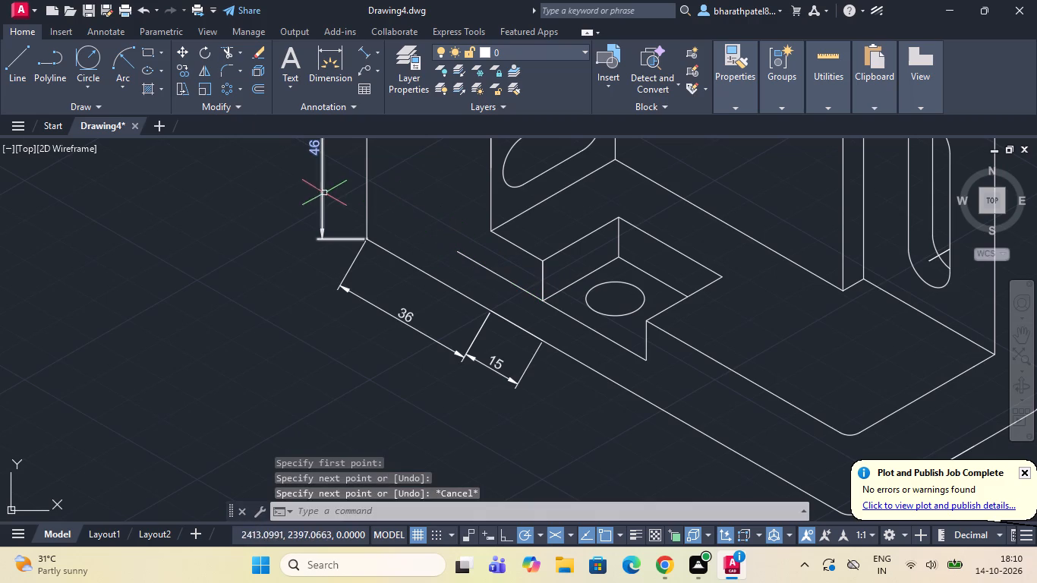
# Draw a vertical helper line about 13 units long down from the raised block's front corner, crossing the extended notch floor line.
pyautogui.click(14, 61)
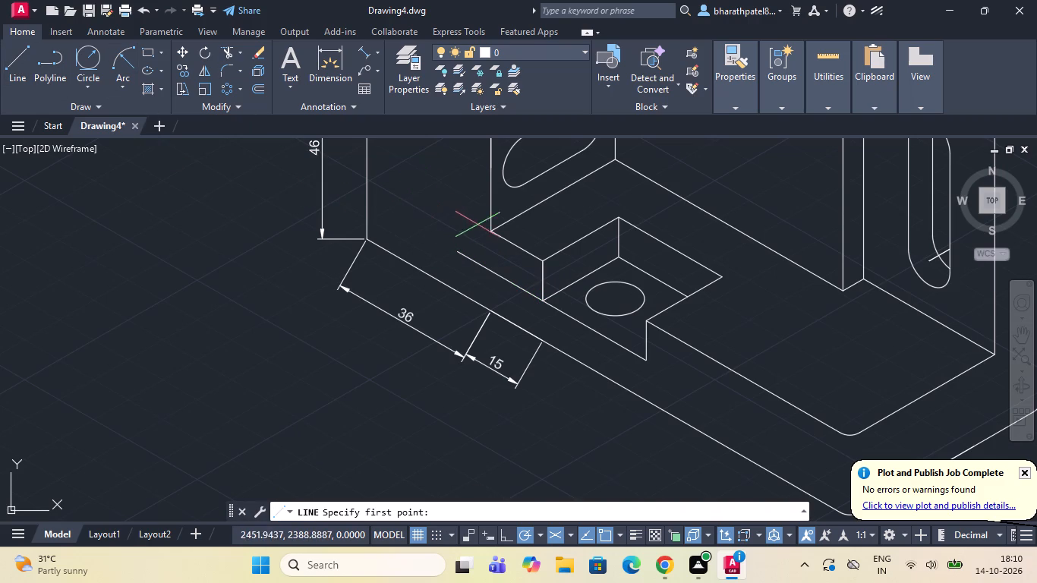
pyautogui.click(490, 234)
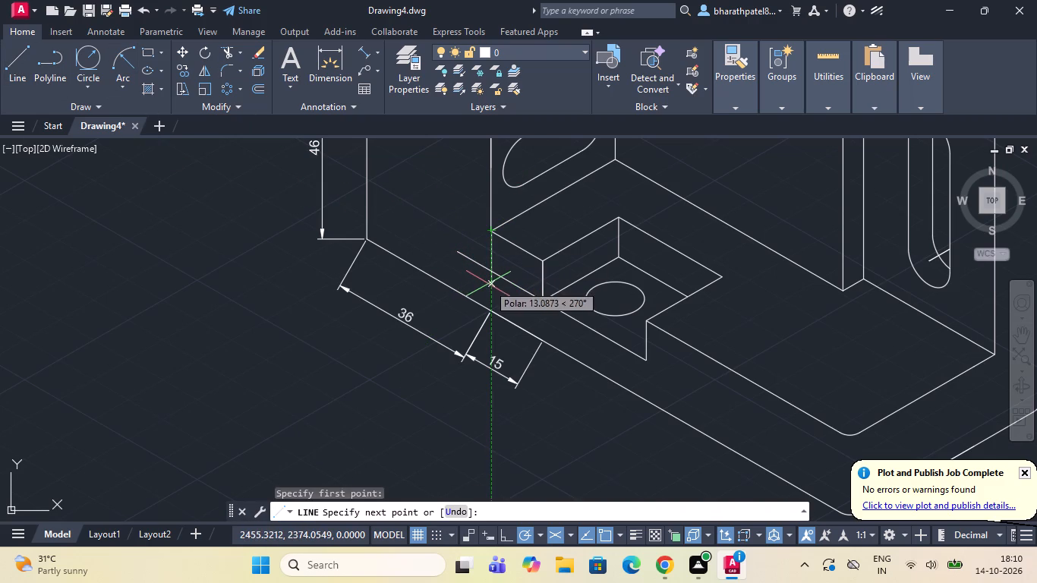
pyautogui.click(488, 284)
pyautogui.press('Escape')
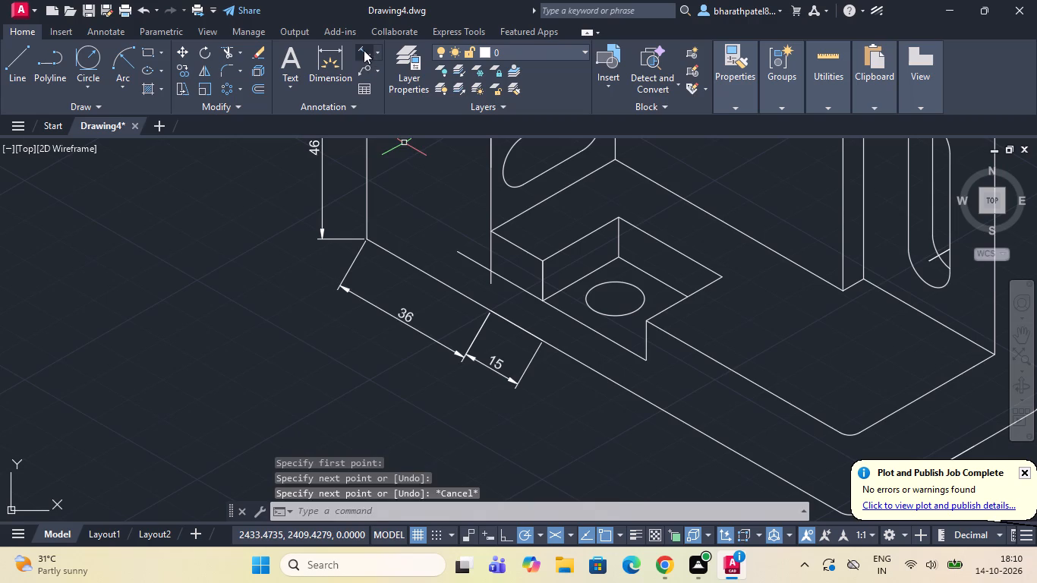
# Add an aligned dimension for the notch depth from the block's front corner to the helper lines' intersection, placed beside the vertical helper line.
pyautogui.click(364, 50)
pyautogui.click(490, 228)
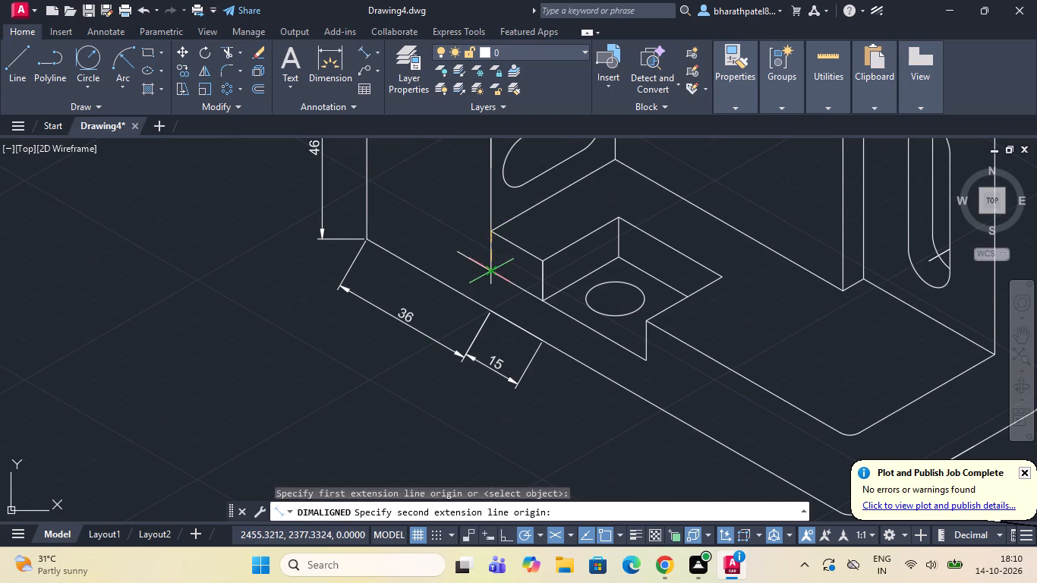
pyautogui.click(487, 271)
pyautogui.click(471, 266)
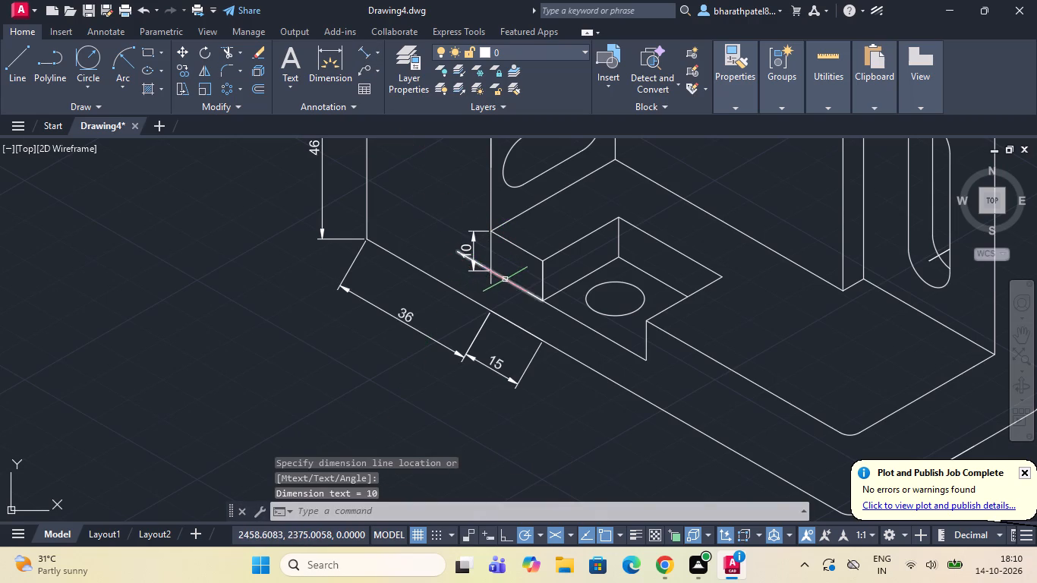
# Erase the two helper lines used for the notch depth dimension.
pyautogui.click(505, 279)
pyautogui.click(491, 257)
pyautogui.press('Delete')
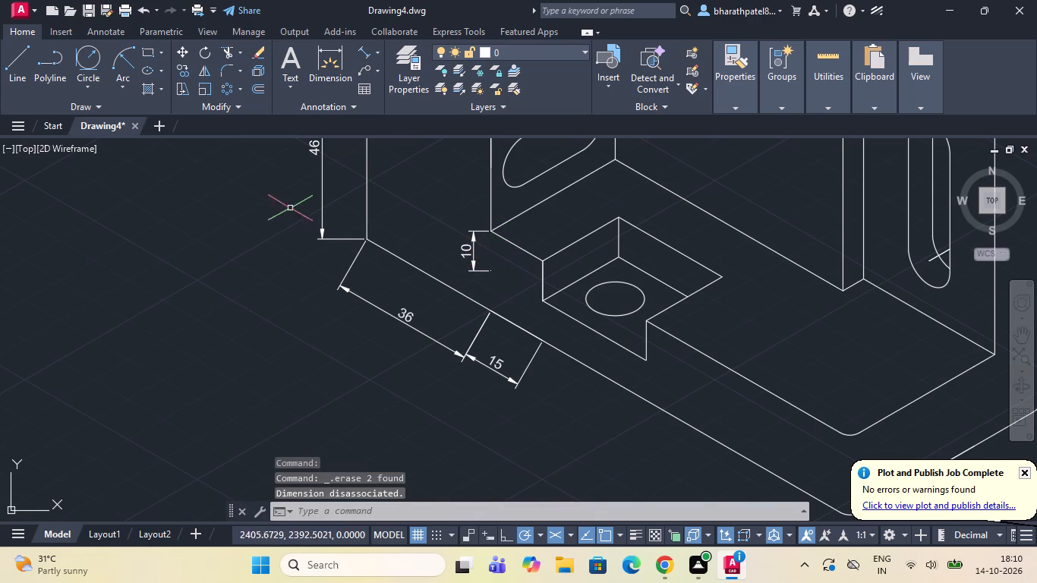
# Add an aligned dimension to the notch's long top edge on its inner side, placed over the base's top face.
pyautogui.scroll(-1, 550, 271)
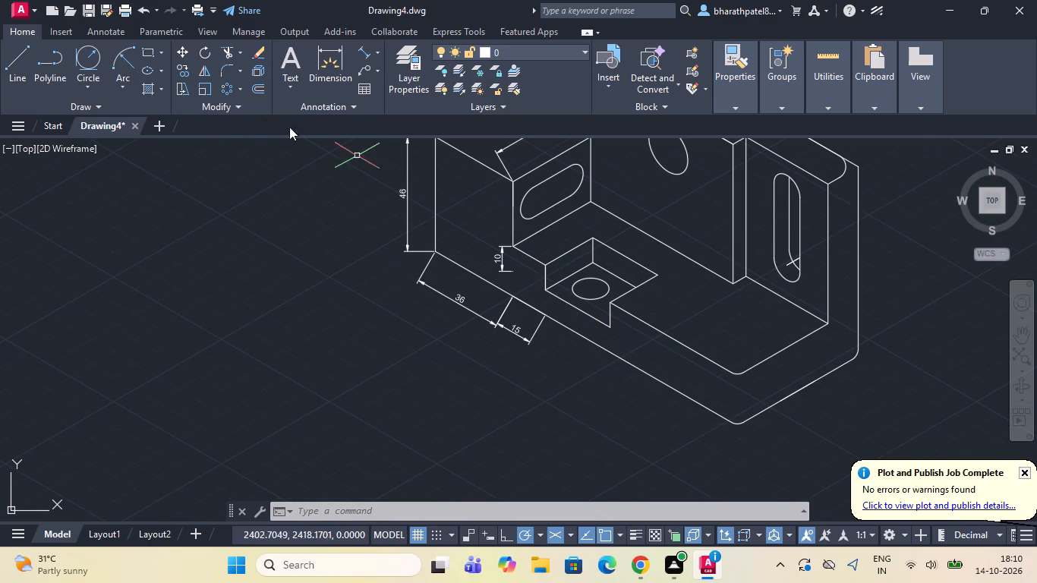
pyautogui.click(368, 52)
pyautogui.scroll(3, 647, 261)
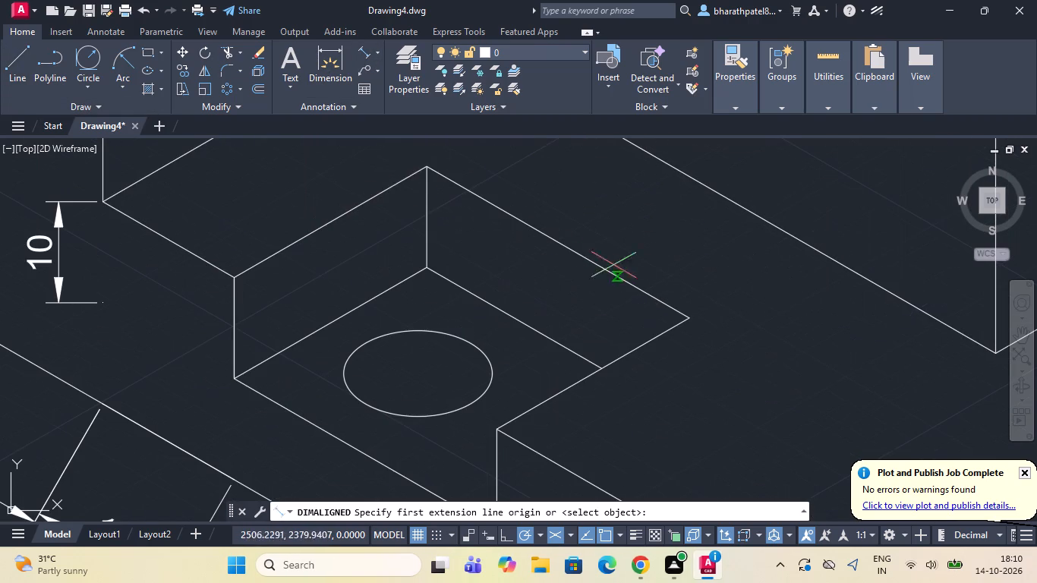
pyautogui.click(424, 165)
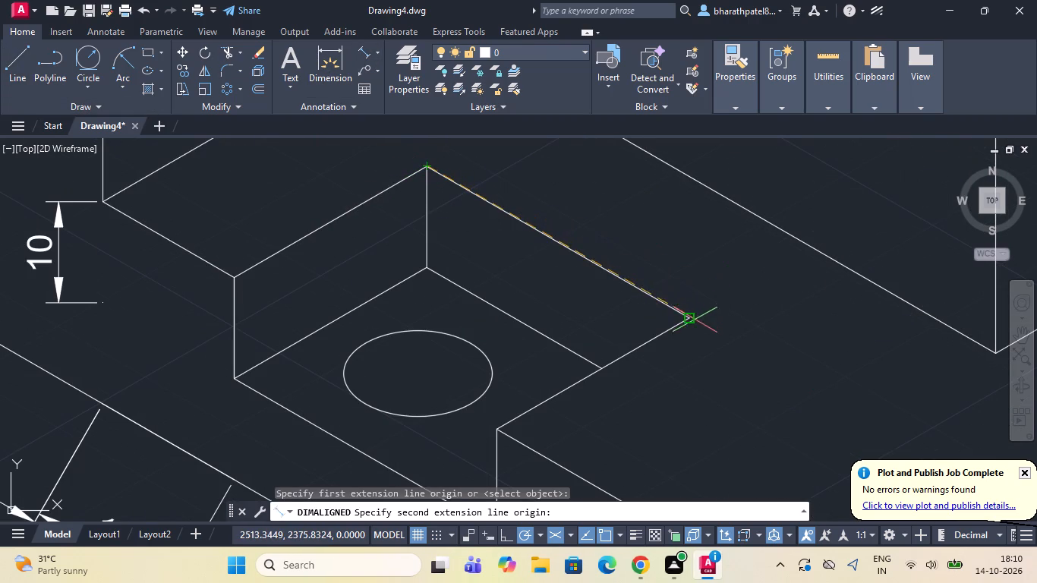
pyautogui.click(692, 320)
pyautogui.click(730, 279)
# Add an aligned dimension to the notch's short top edge, from its inner corner to the outer corner, placed over the base's top face.
pyautogui.scroll(-2, 730, 279)
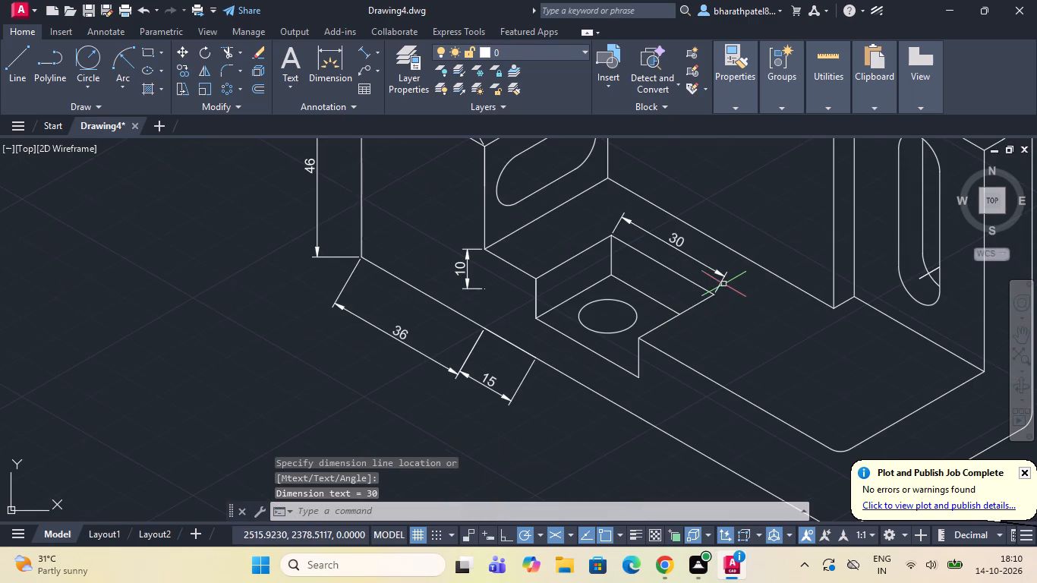
pyautogui.click(367, 57)
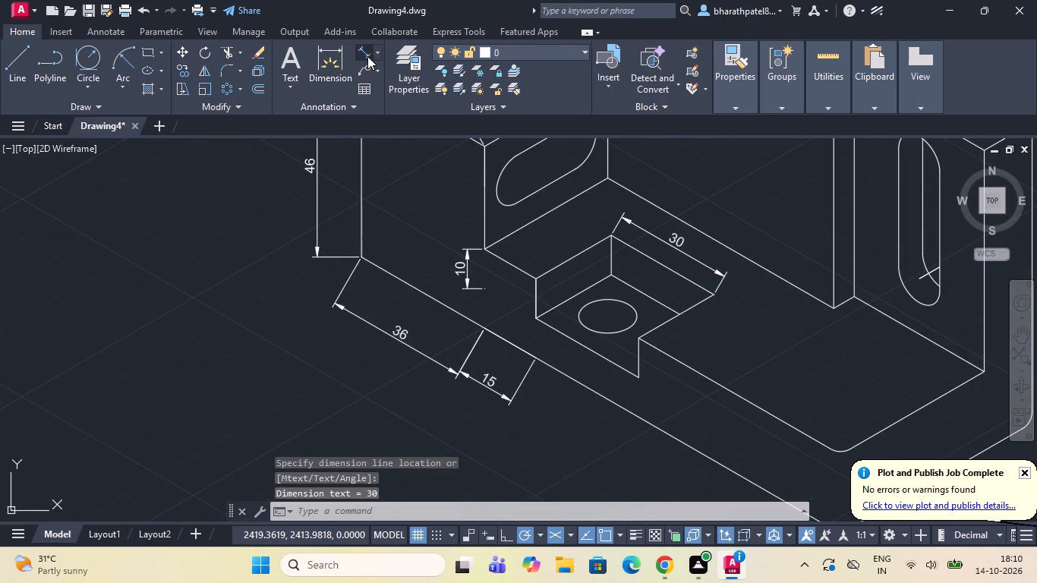
pyautogui.scroll(2, 695, 345)
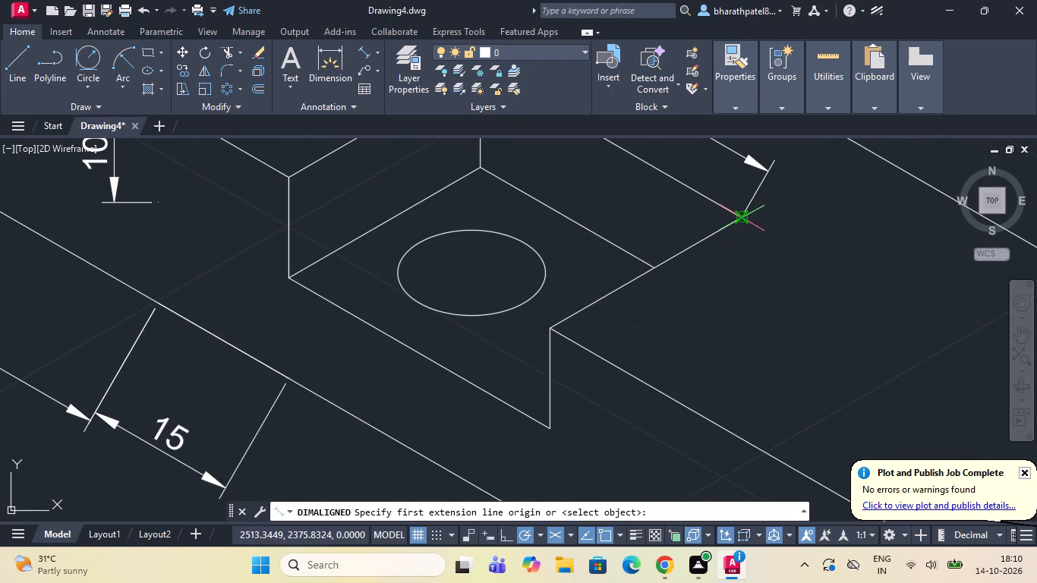
pyautogui.click(738, 219)
pyautogui.click(553, 329)
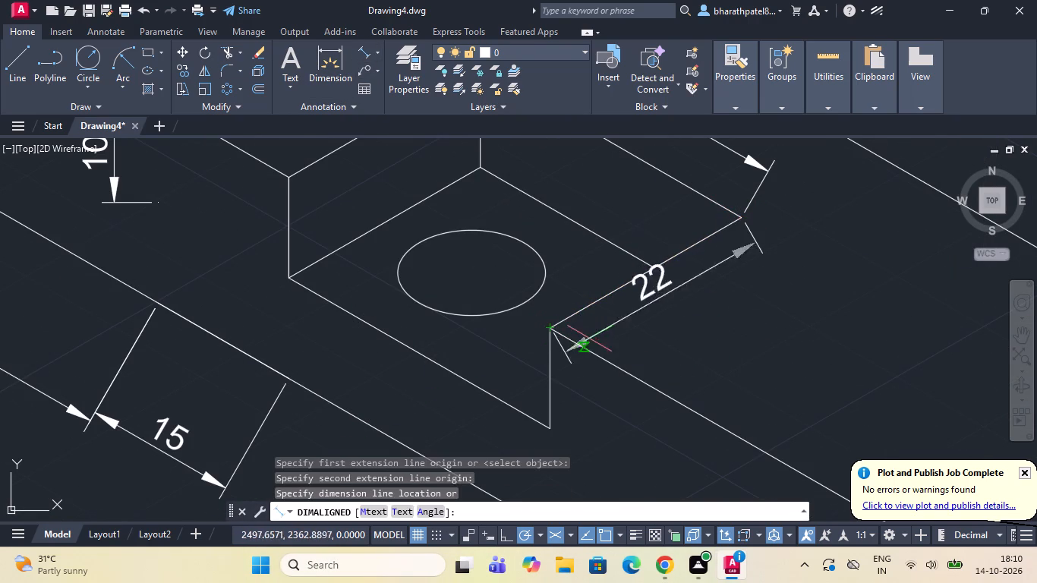
pyautogui.click(639, 361)
# Erase the overlapping short stray lines crossing the lower end of the vertical slot.
pyautogui.scroll(-3, 608, 323)
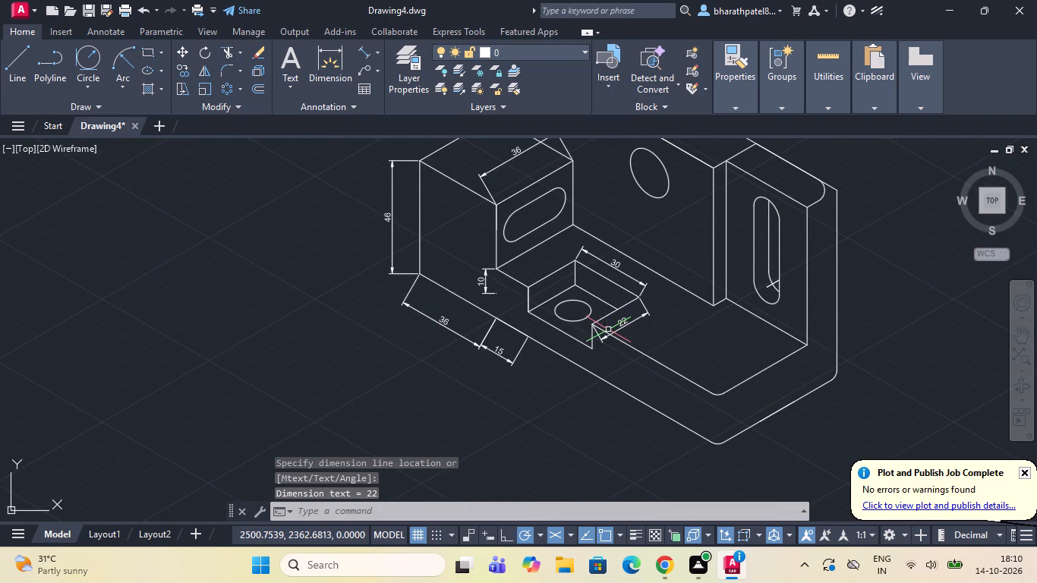
pyautogui.scroll(-1, 600, 298)
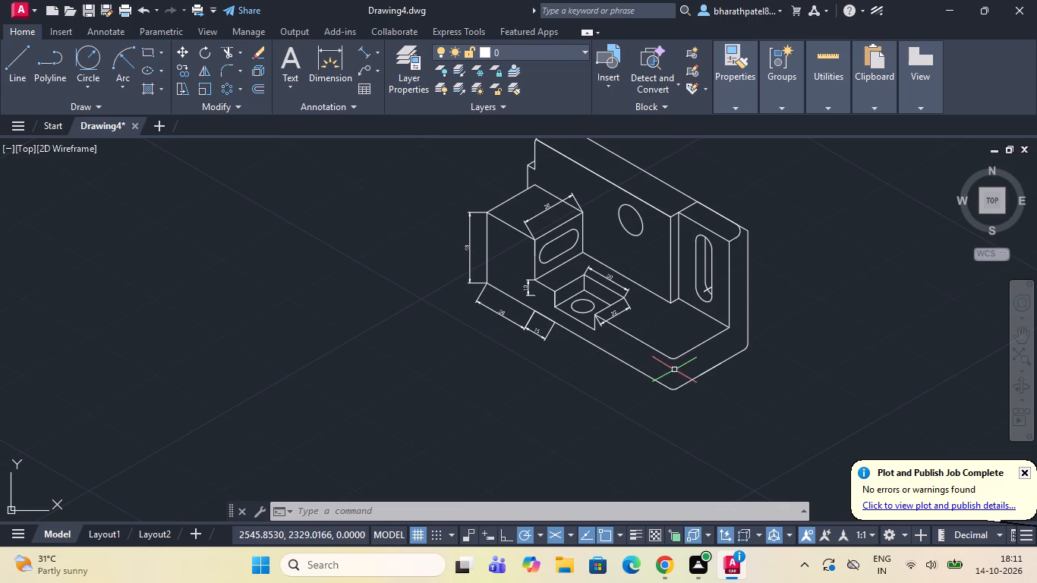
pyautogui.scroll(2, 708, 288)
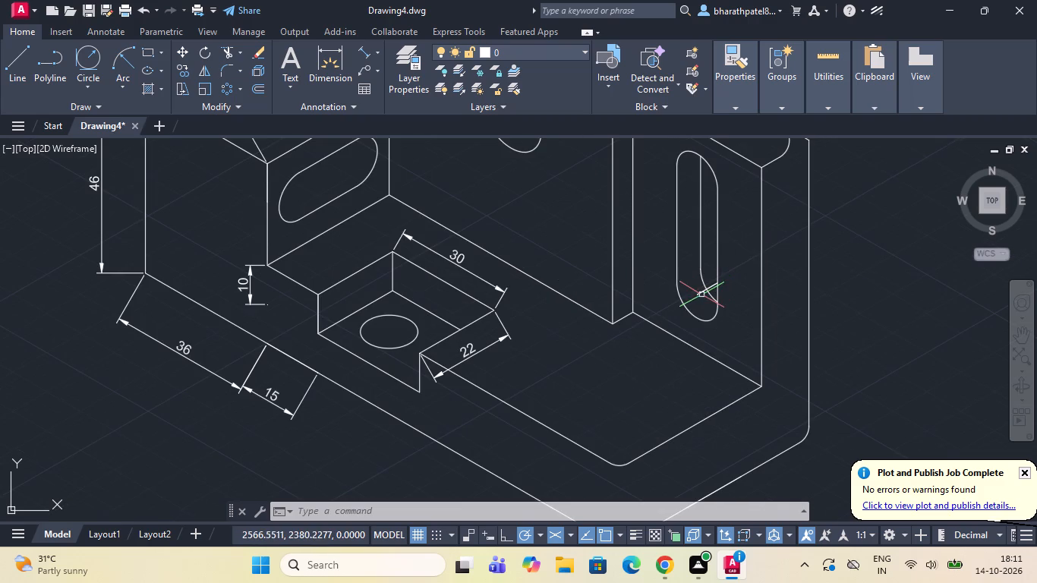
pyautogui.click(700, 292)
pyautogui.press('Delete')
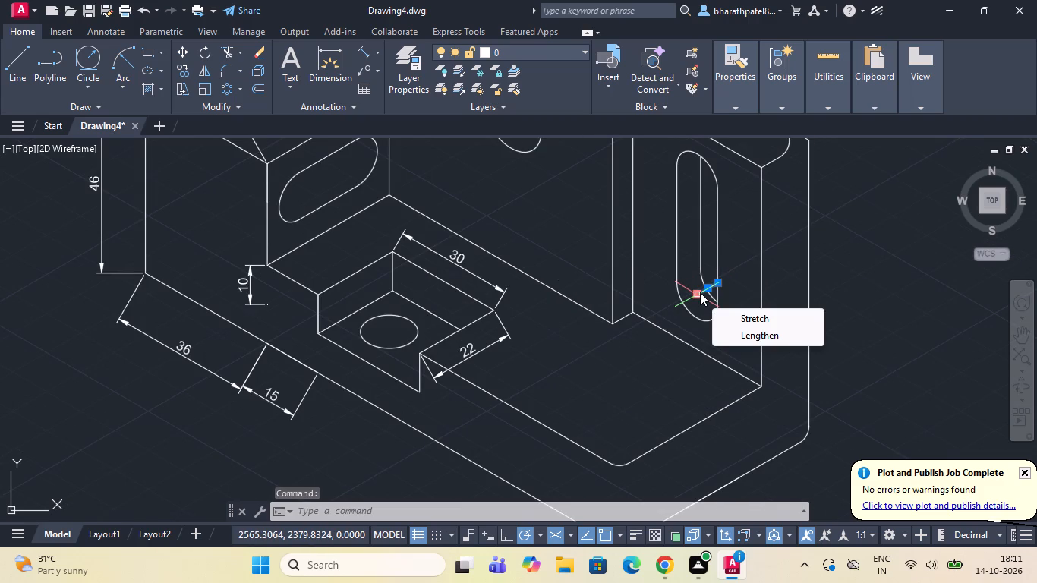
pyautogui.press('Delete')
pyautogui.press('Delete')
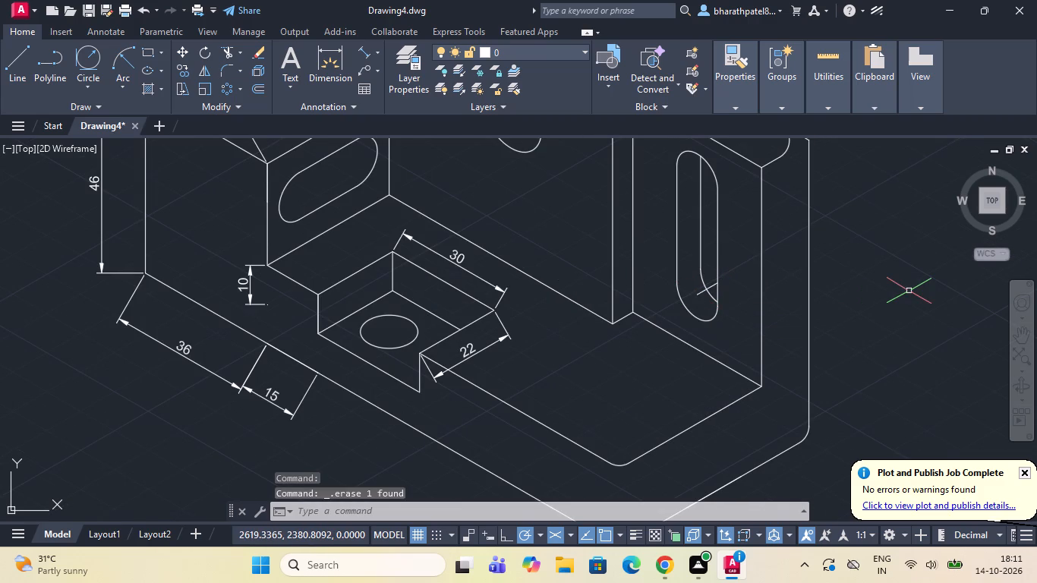
pyautogui.click(700, 292)
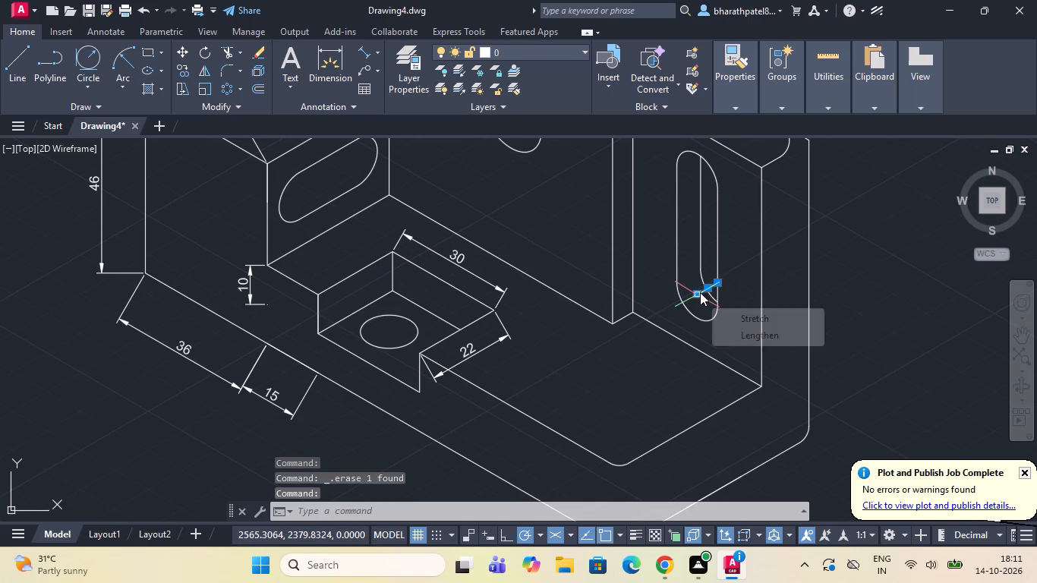
pyautogui.press('Delete')
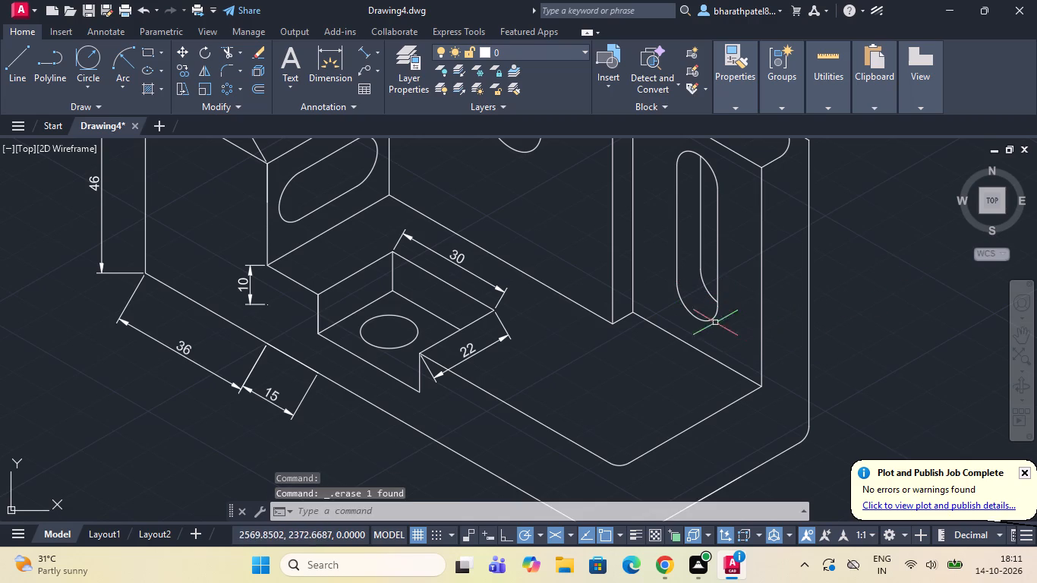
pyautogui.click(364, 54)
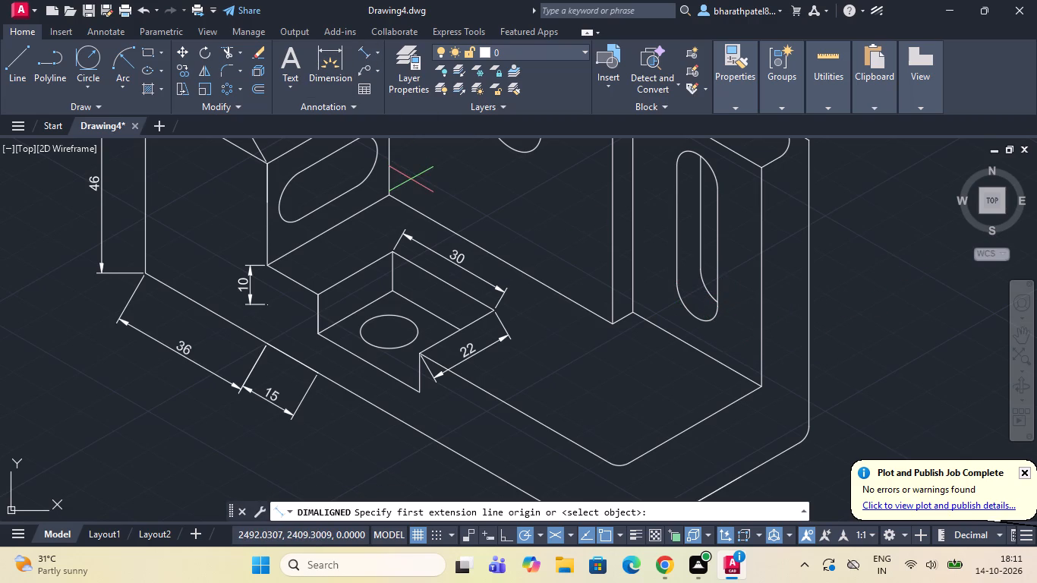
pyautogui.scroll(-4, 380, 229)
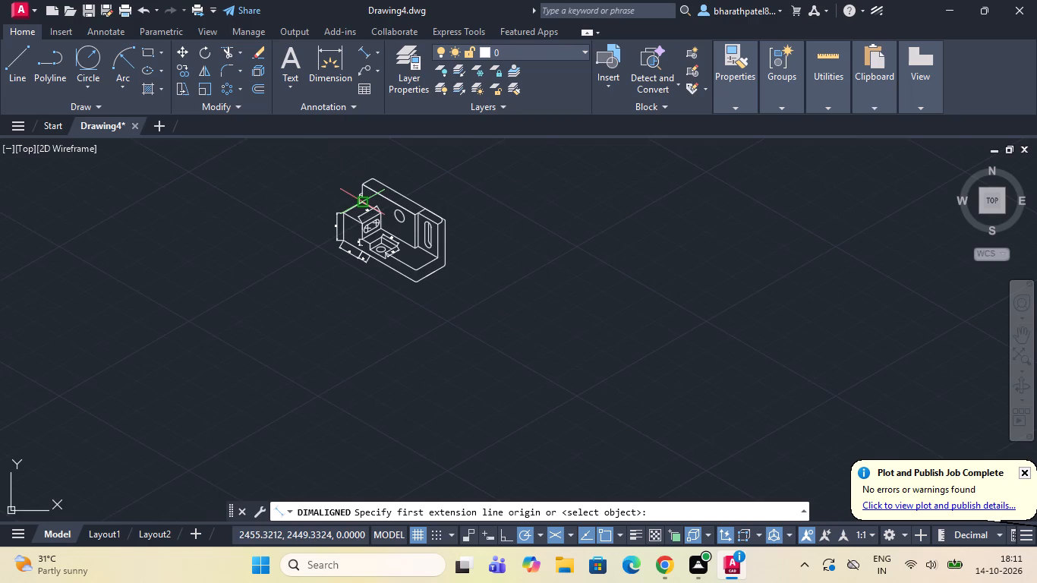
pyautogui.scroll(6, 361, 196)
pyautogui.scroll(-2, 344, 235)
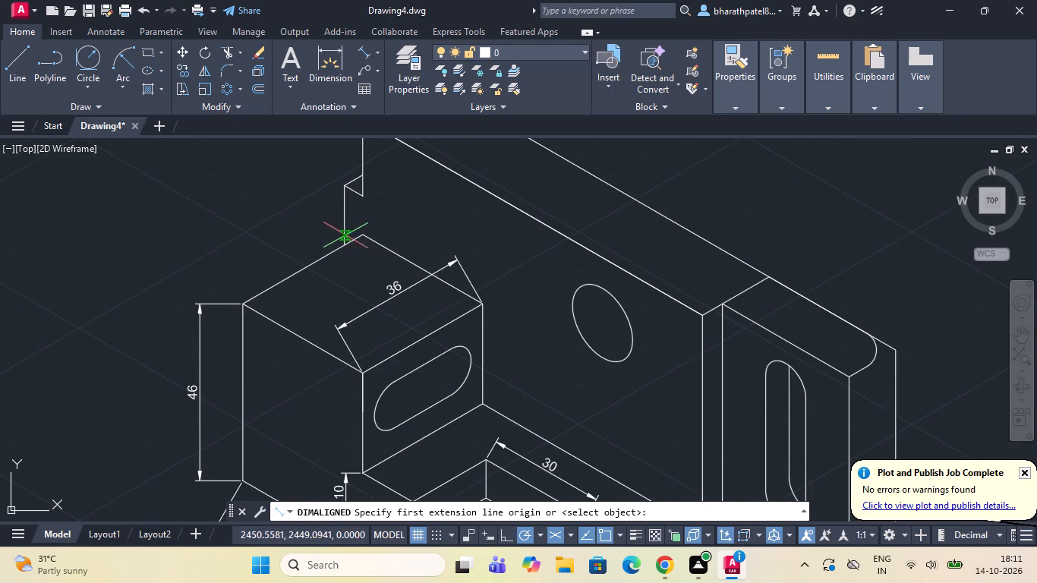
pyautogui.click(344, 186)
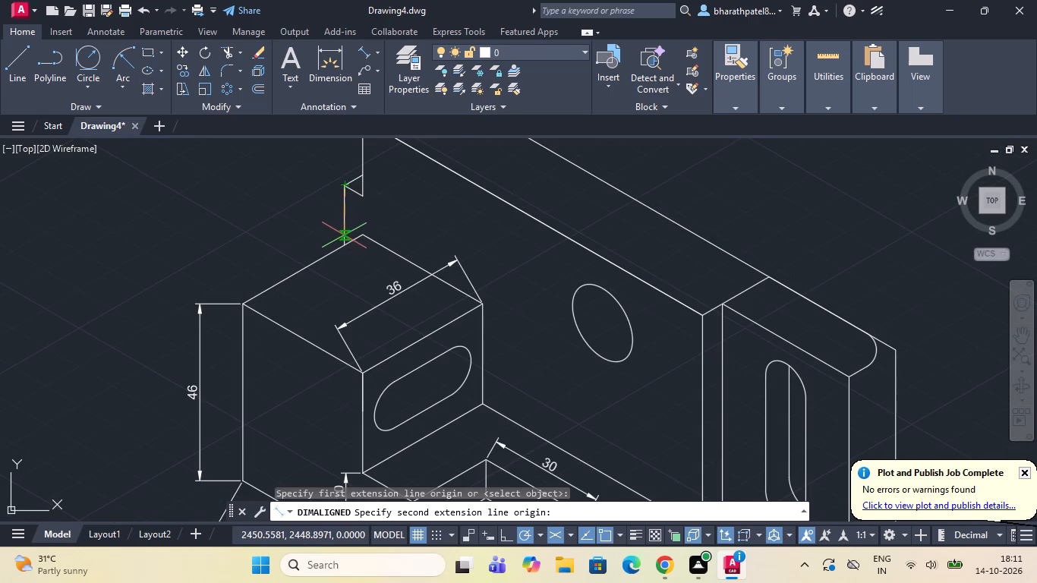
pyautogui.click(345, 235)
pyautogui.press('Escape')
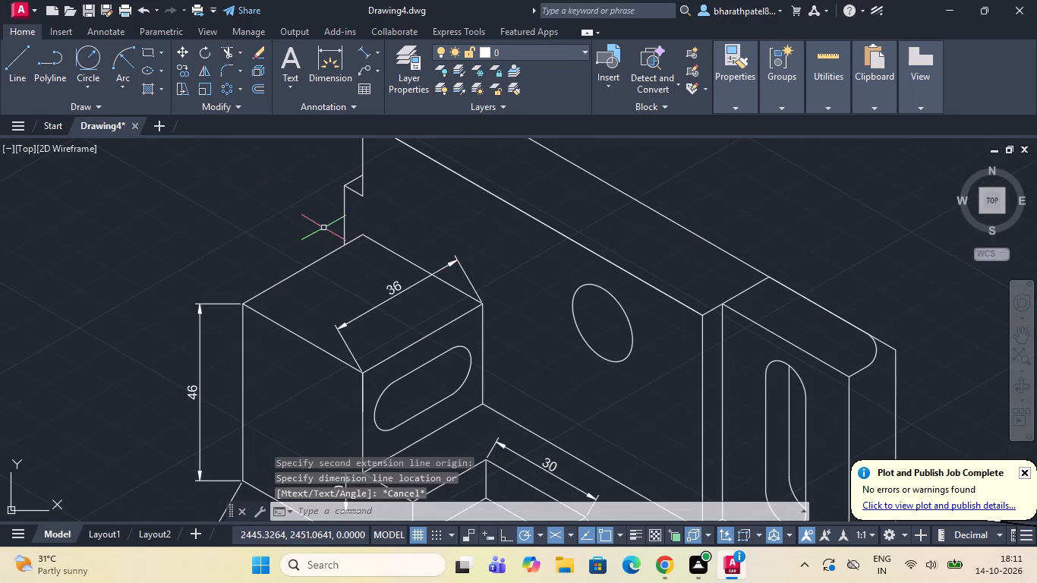
# Draw connected lines from the slotted block's rear top corner: 10 straight up, 5.5 at 330°, and about 23 straight up.
pyautogui.click(12, 68)
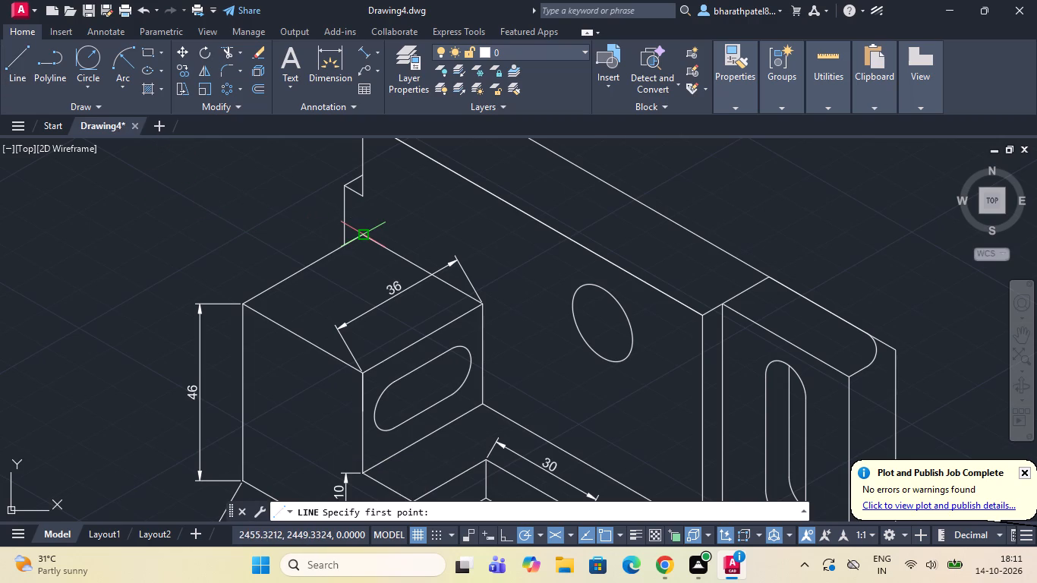
pyautogui.click(358, 236)
pyautogui.scroll(-2, 358, 236)
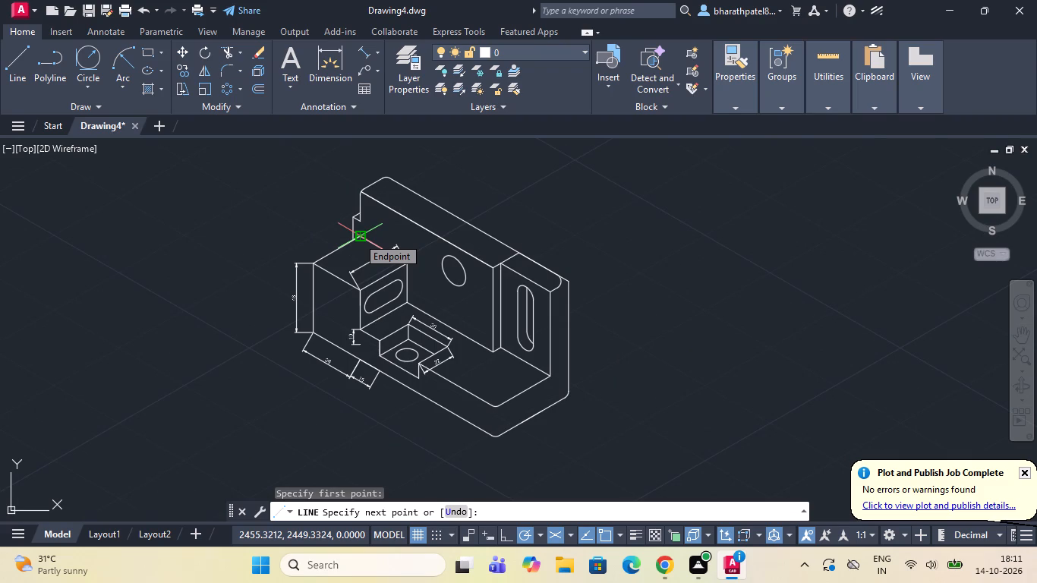
pyautogui.scroll(4, 358, 237)
pyautogui.scroll(-3, 358, 237)
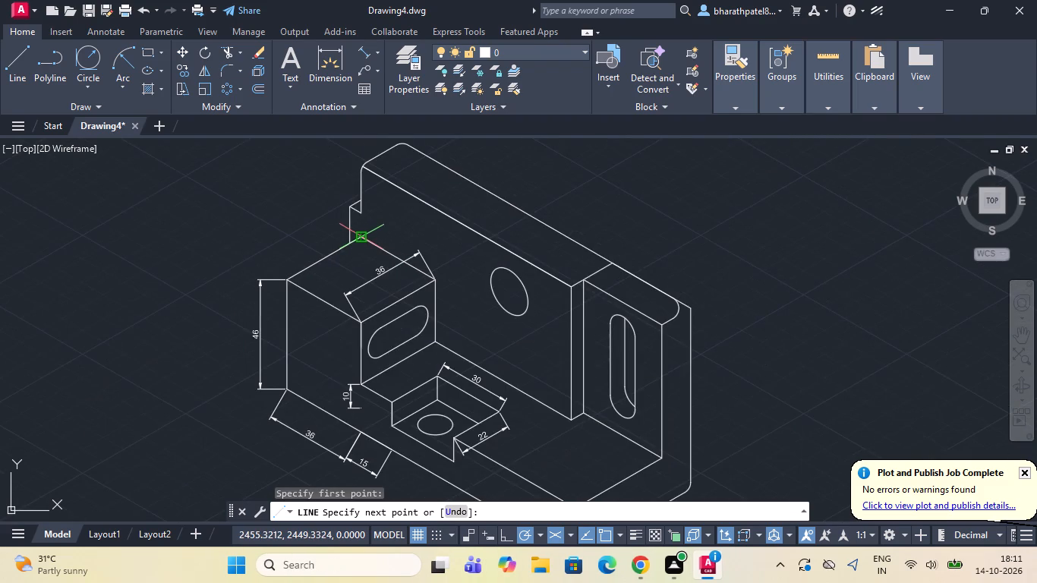
pyautogui.scroll(-2, 357, 238)
pyautogui.scroll(3, 356, 197)
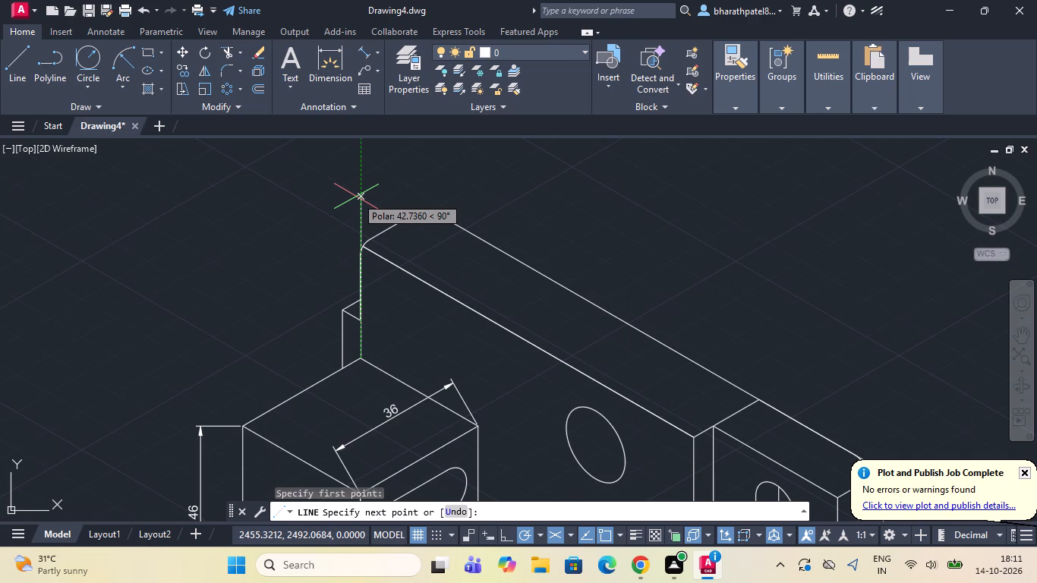
pyautogui.write('10')
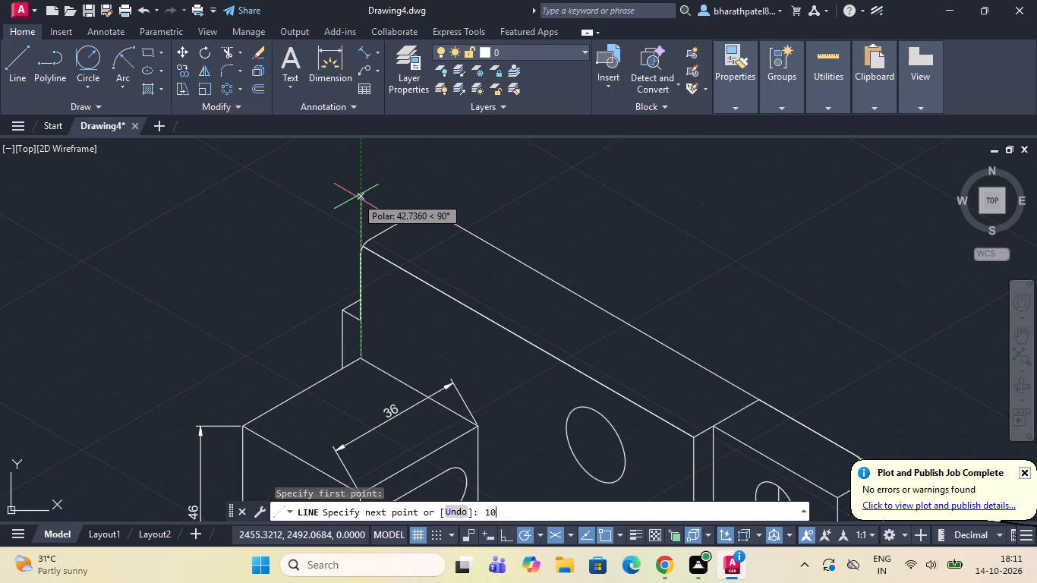
pyautogui.press('Return')
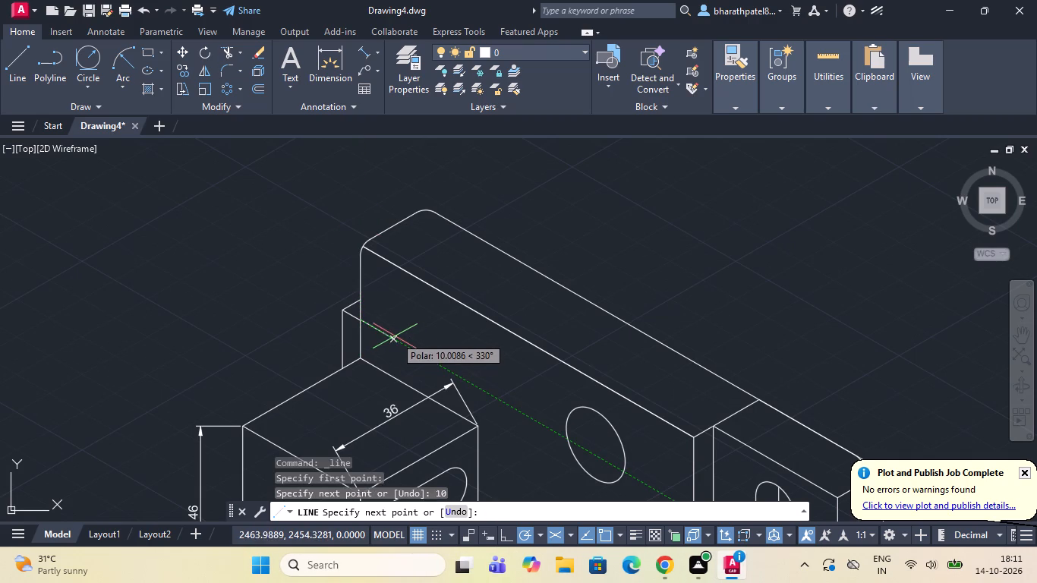
pyautogui.press('5')
pyautogui.write('.5')
pyautogui.press('Return')
pyautogui.scroll(2, 394, 336)
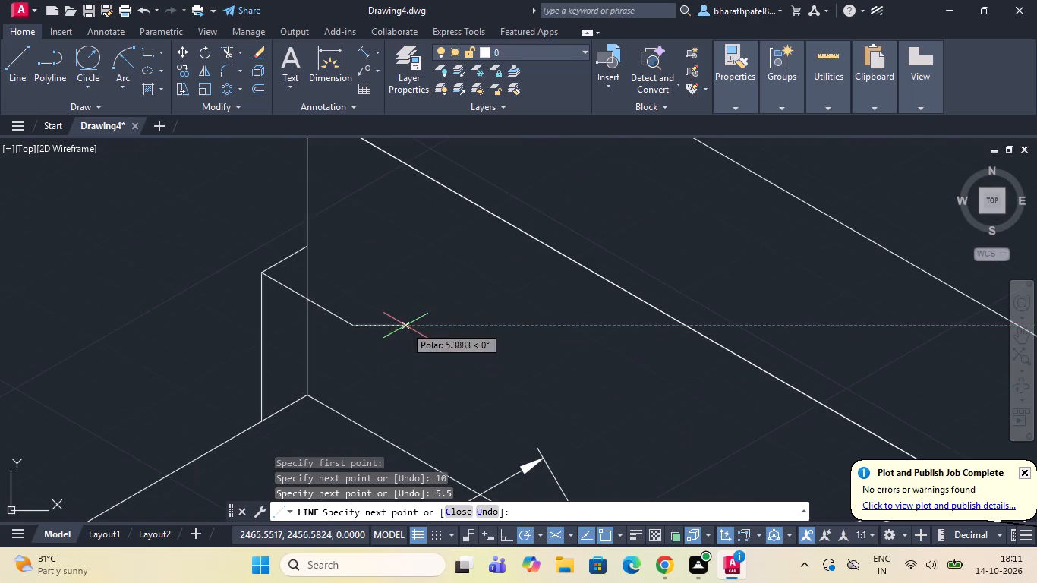
pyautogui.scroll(-3, 372, 323)
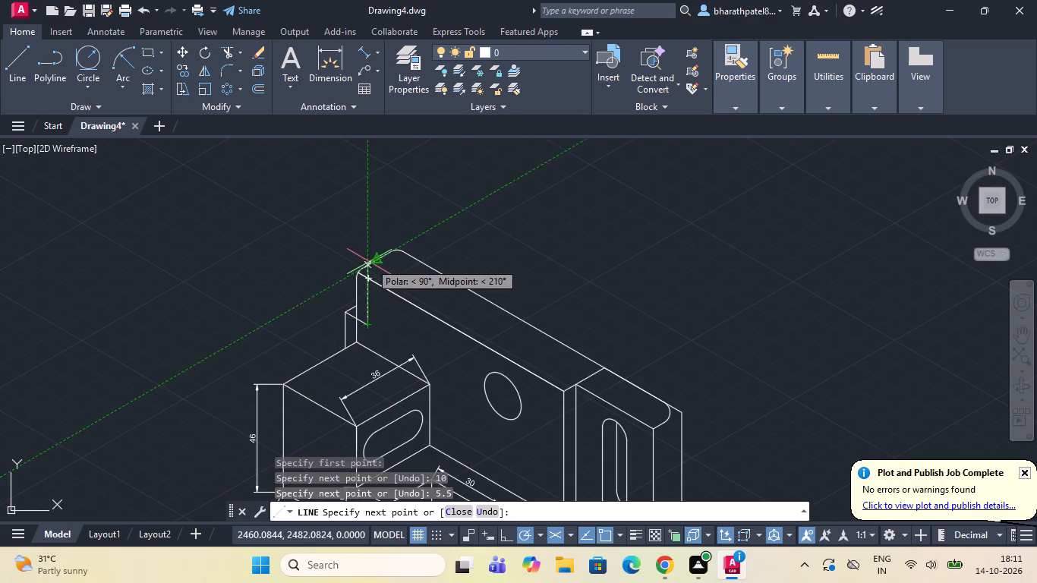
pyautogui.scroll(2, 366, 266)
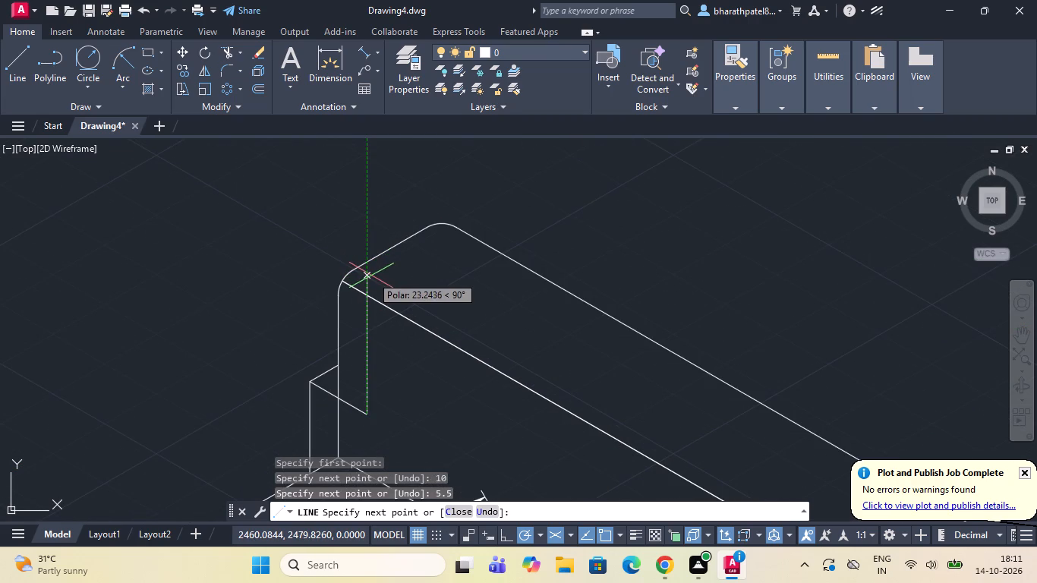
pyautogui.click(371, 276)
pyautogui.press('Escape')
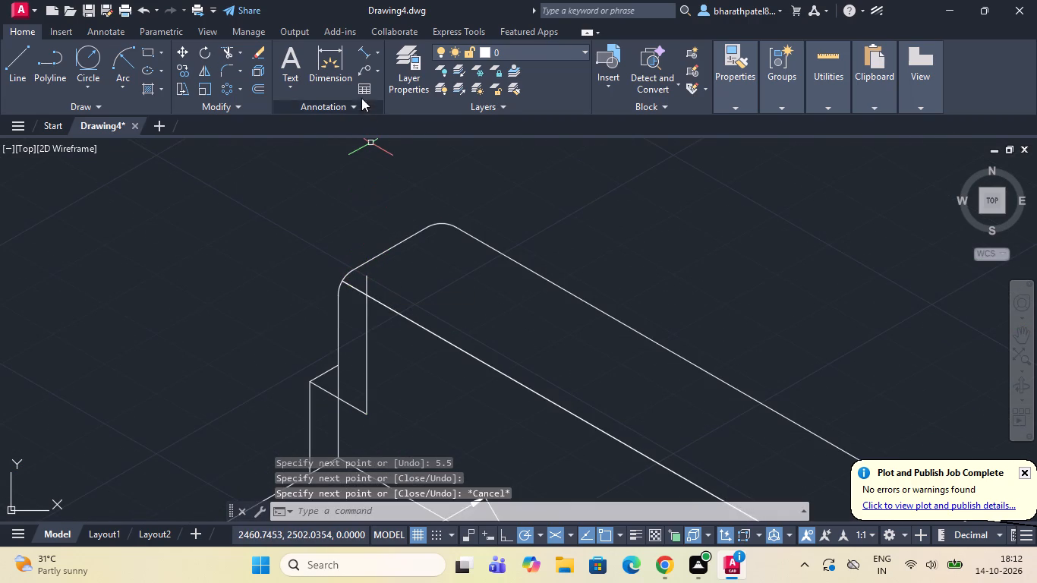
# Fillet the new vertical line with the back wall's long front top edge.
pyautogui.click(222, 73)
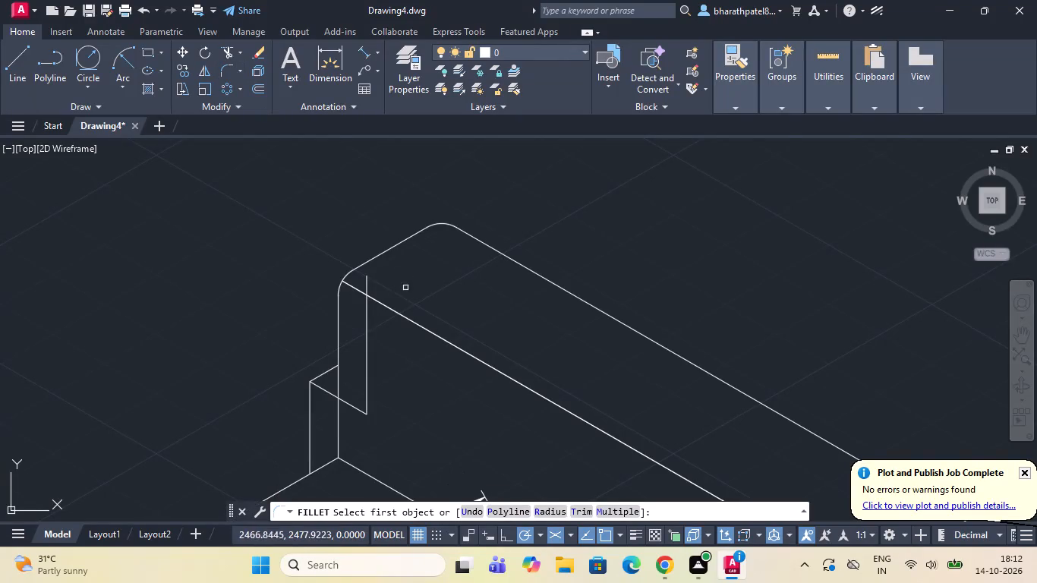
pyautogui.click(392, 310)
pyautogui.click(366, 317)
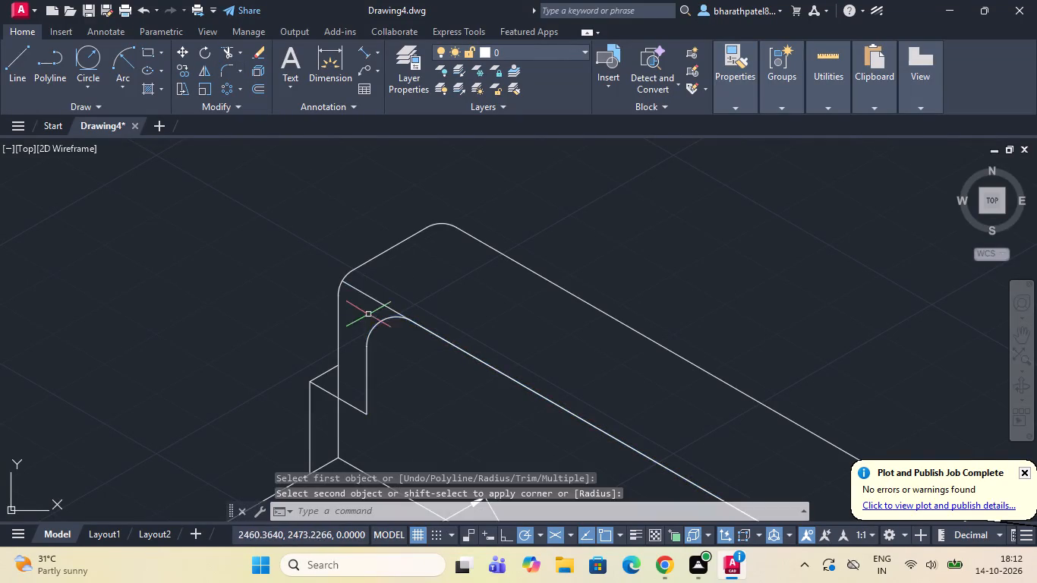
# Trim away the old step outline, the wall's old vertical end edge above the new step, and the arcs at its upper corner.
pyautogui.scroll(-1, 374, 295)
pyautogui.click(228, 51)
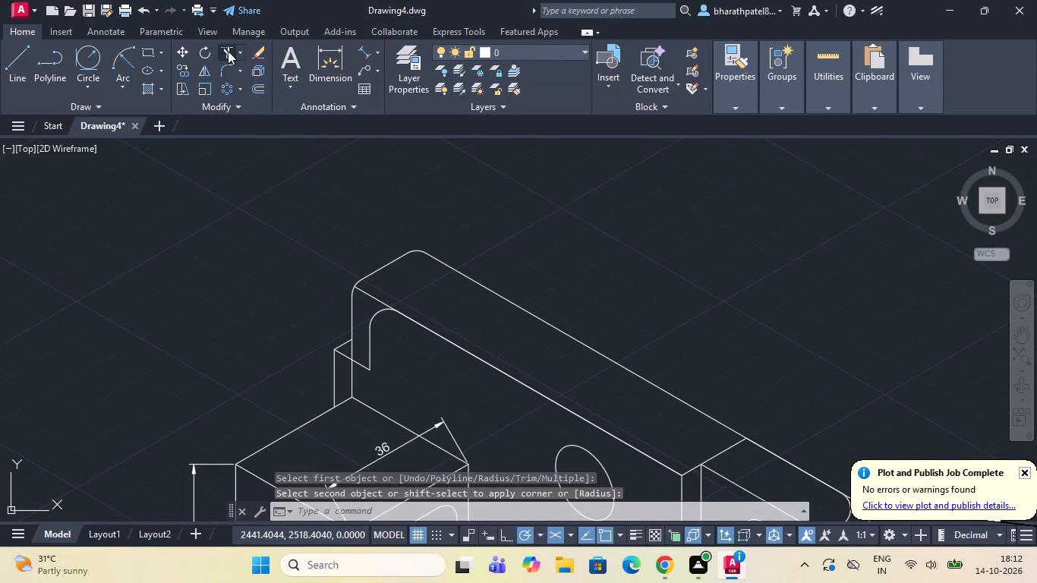
pyautogui.click(346, 355)
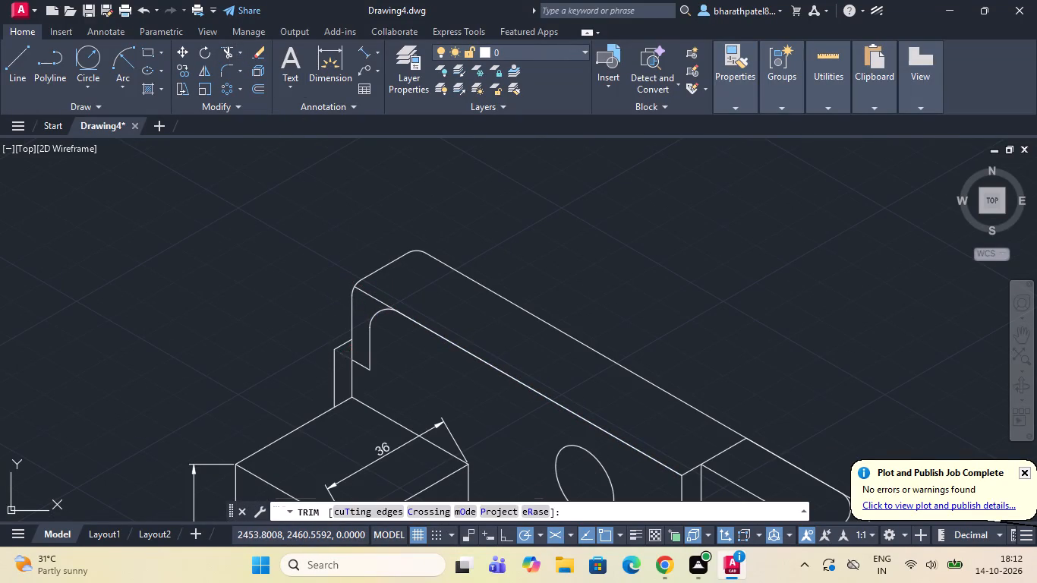
pyautogui.click(342, 345)
pyautogui.click(332, 370)
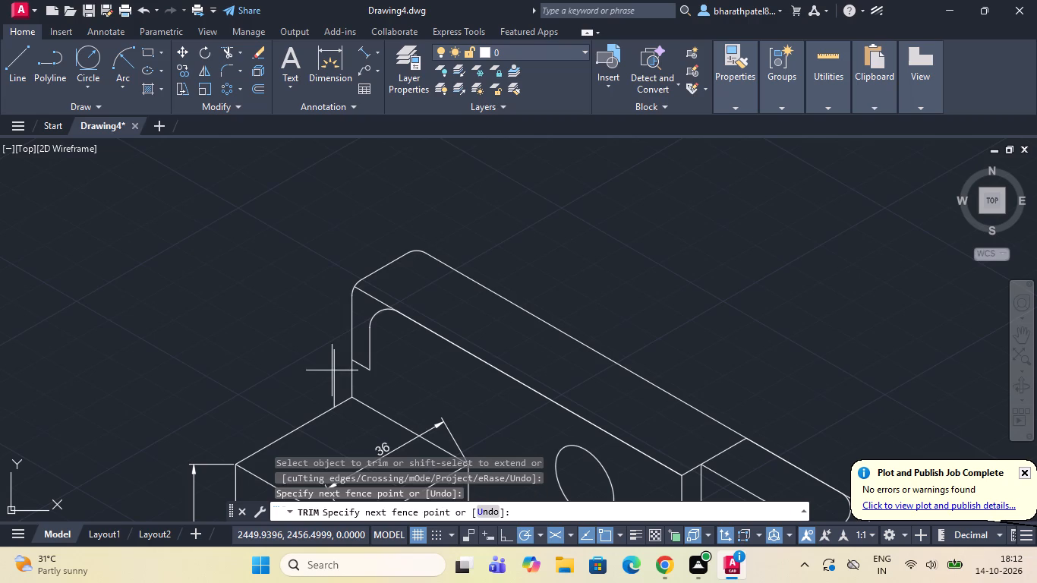
pyautogui.click(339, 362)
pyautogui.click(355, 337)
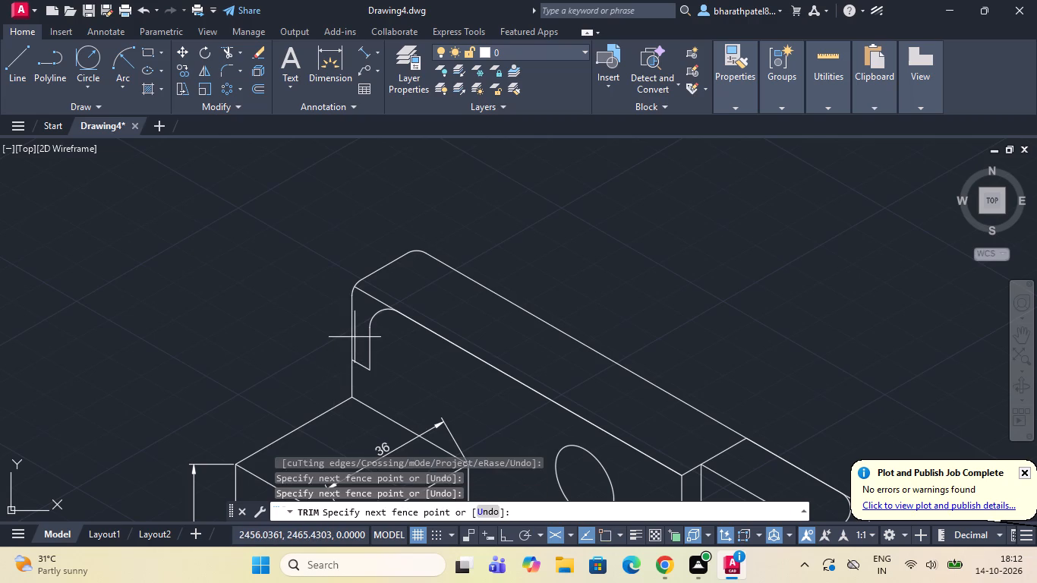
pyautogui.click(349, 332)
pyautogui.click(353, 295)
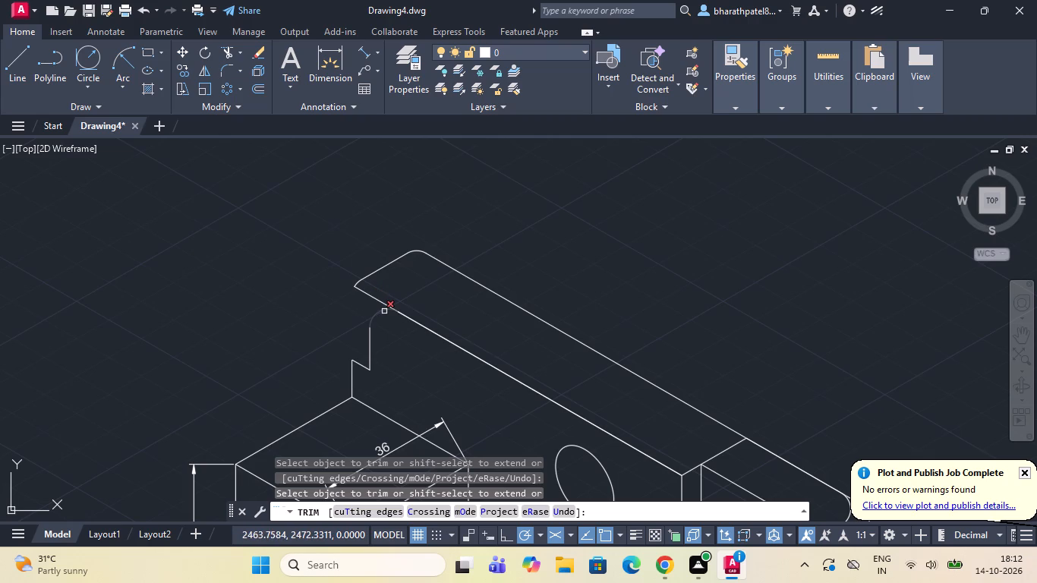
pyautogui.click(384, 311)
# Extend the new vertical end line up to the back wall's long front top edge.
pyautogui.click(376, 68)
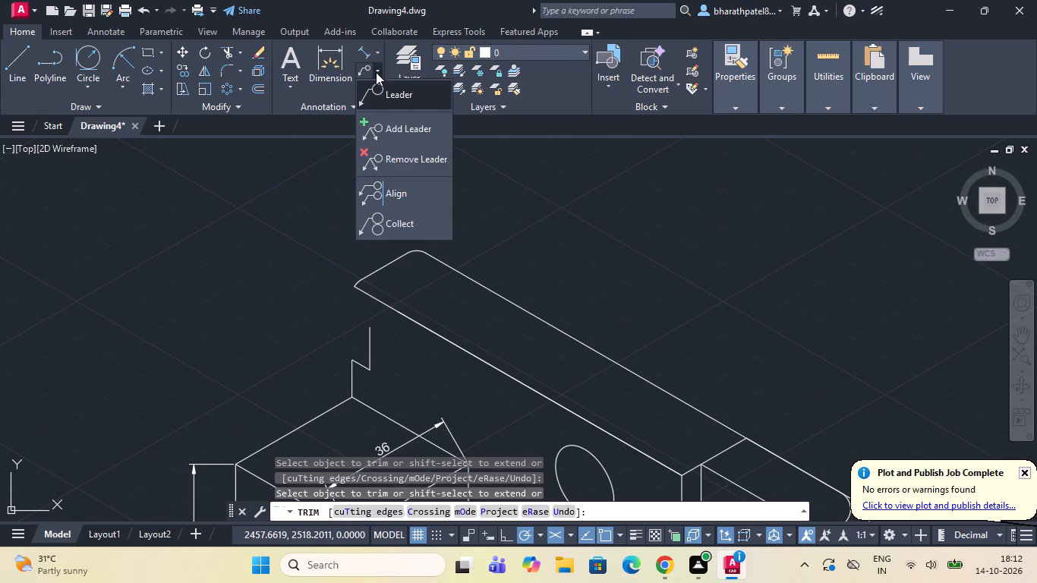
pyautogui.click(235, 50)
pyautogui.click(241, 53)
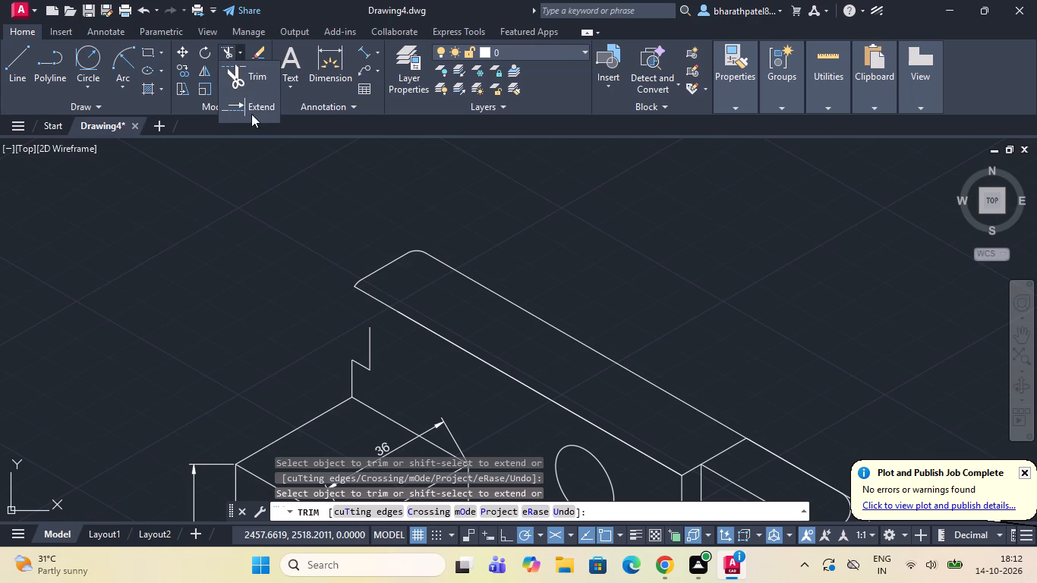
pyautogui.click(253, 105)
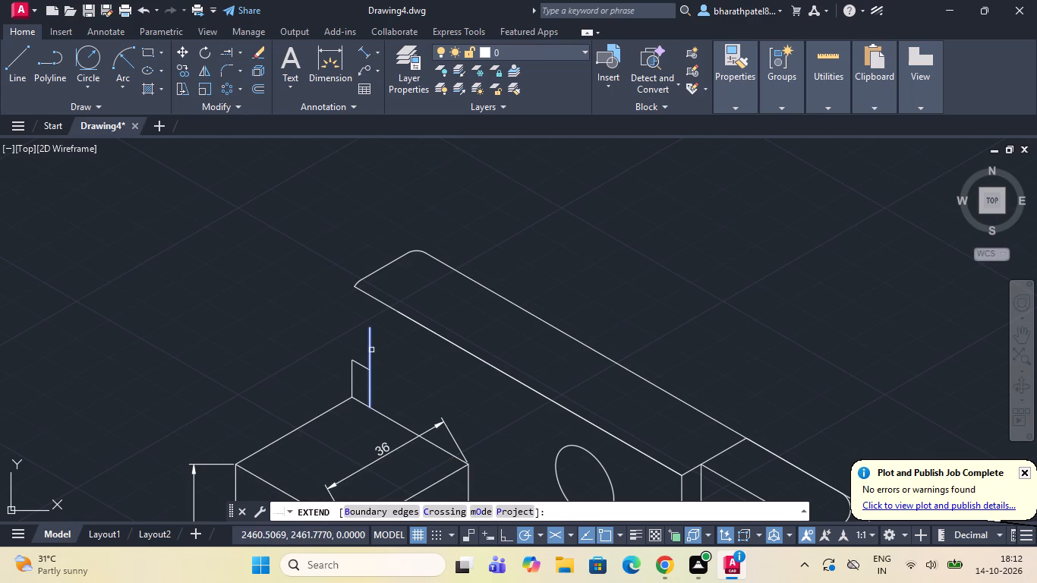
pyautogui.click(369, 339)
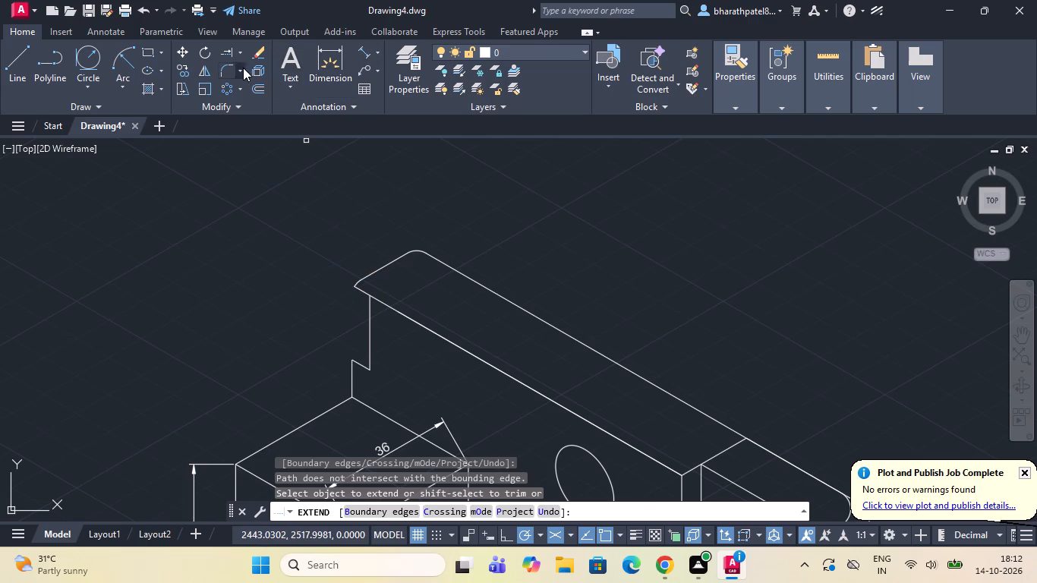
# Fillet the short end edge with the long front edge of the back wall's top face, and erase the leftover arc.
pyautogui.click(223, 74)
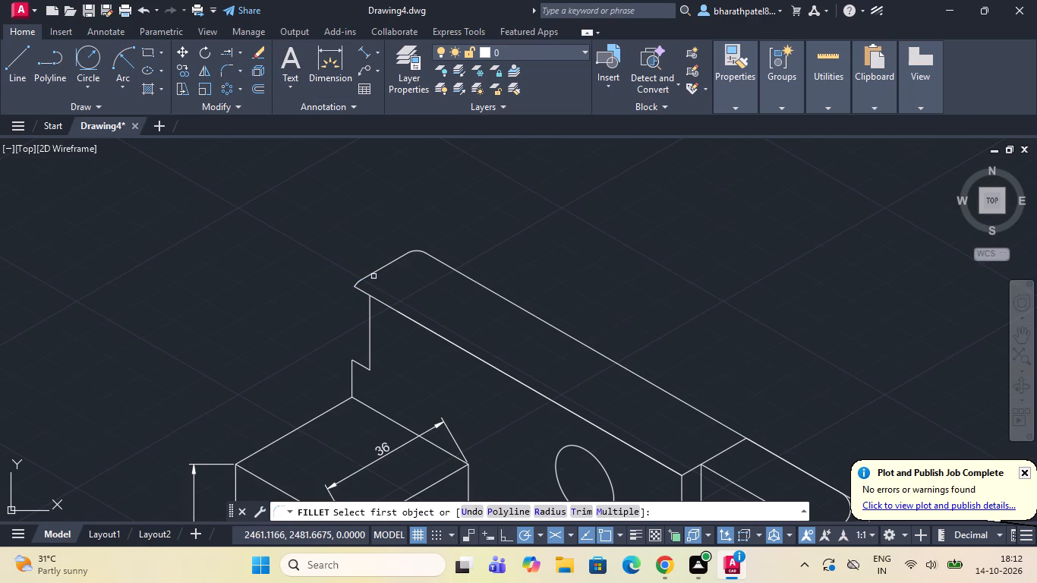
pyautogui.click(374, 273)
pyautogui.click(364, 295)
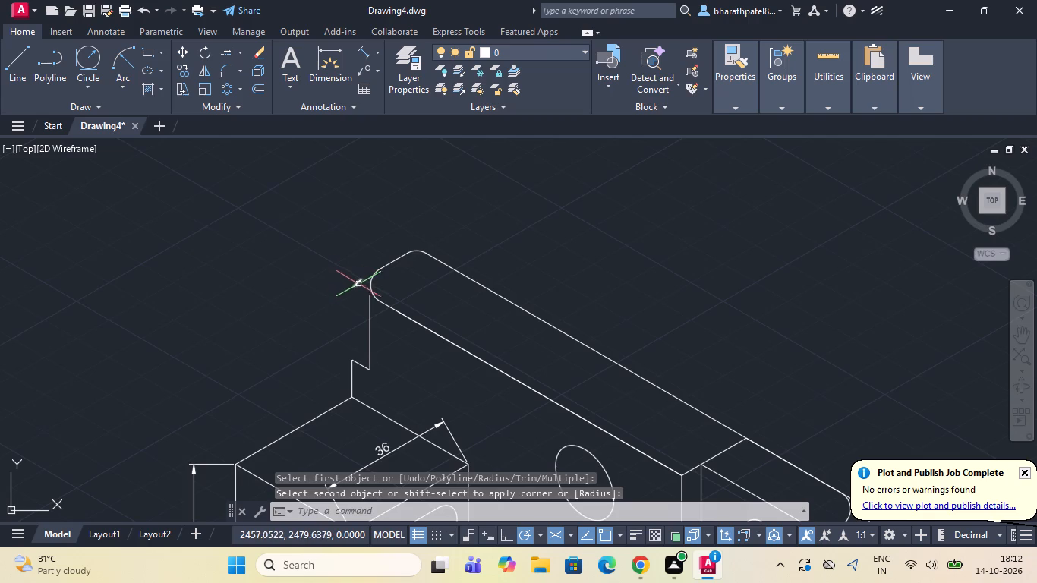
pyautogui.click(358, 284)
pyautogui.press('Delete')
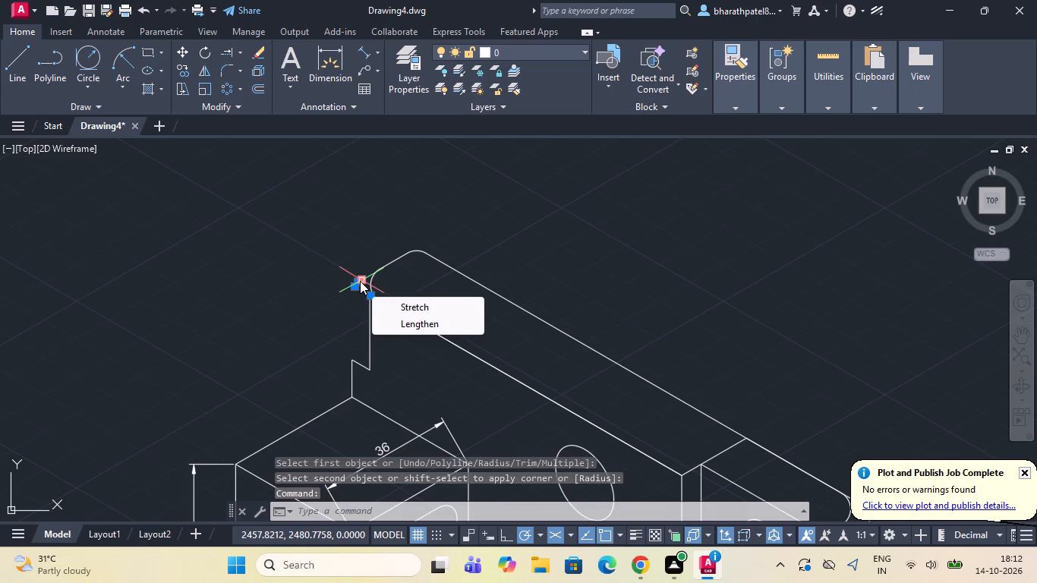
pyautogui.press('Delete')
# Add an aligned dimension to the short vertical step edge rising from the block's rear top corner, placed on its outer side.
pyautogui.scroll(-2, 440, 249)
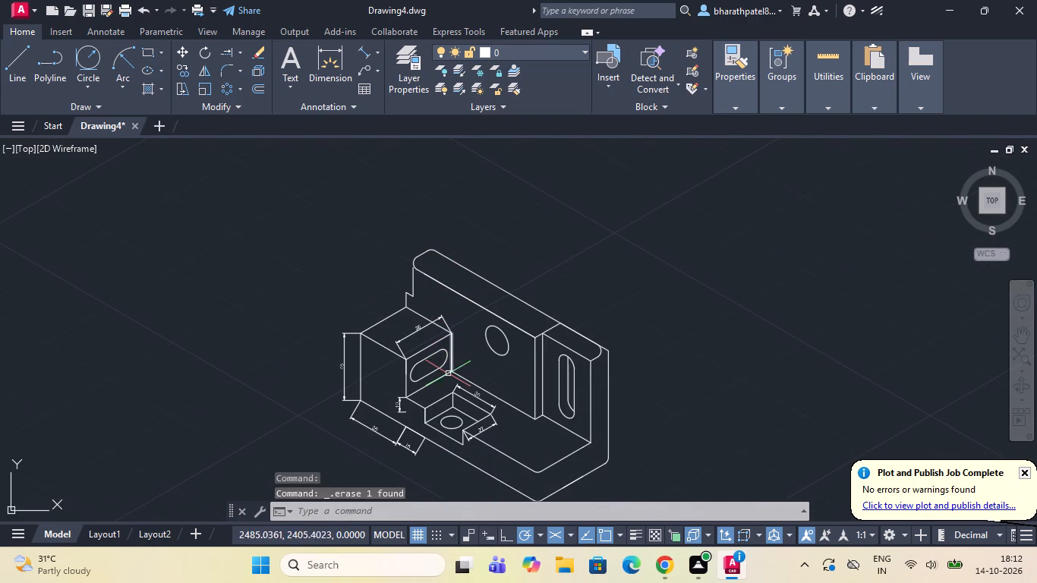
pyautogui.click(363, 54)
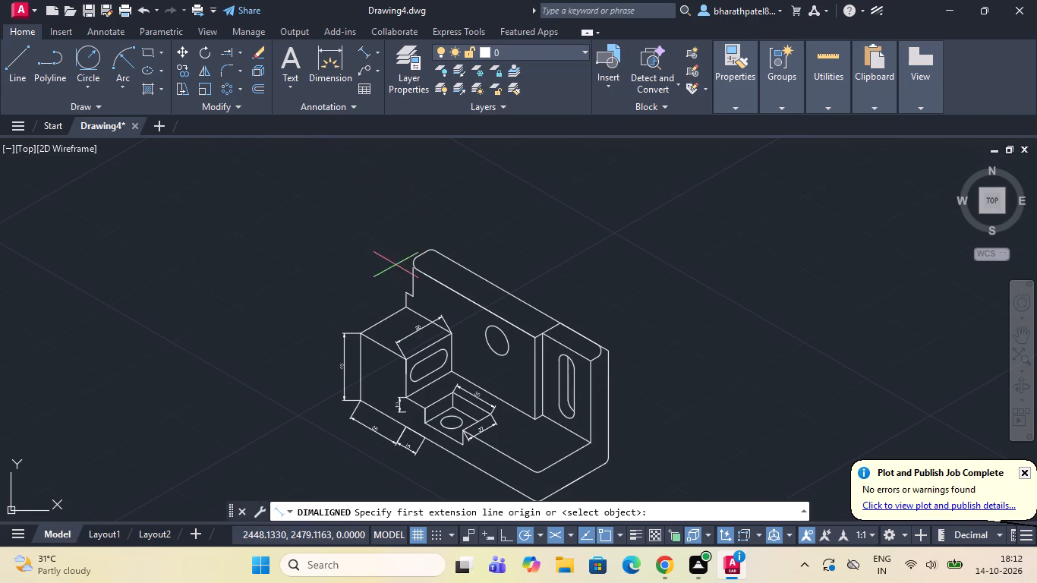
pyautogui.scroll(3, 405, 298)
pyautogui.click(405, 327)
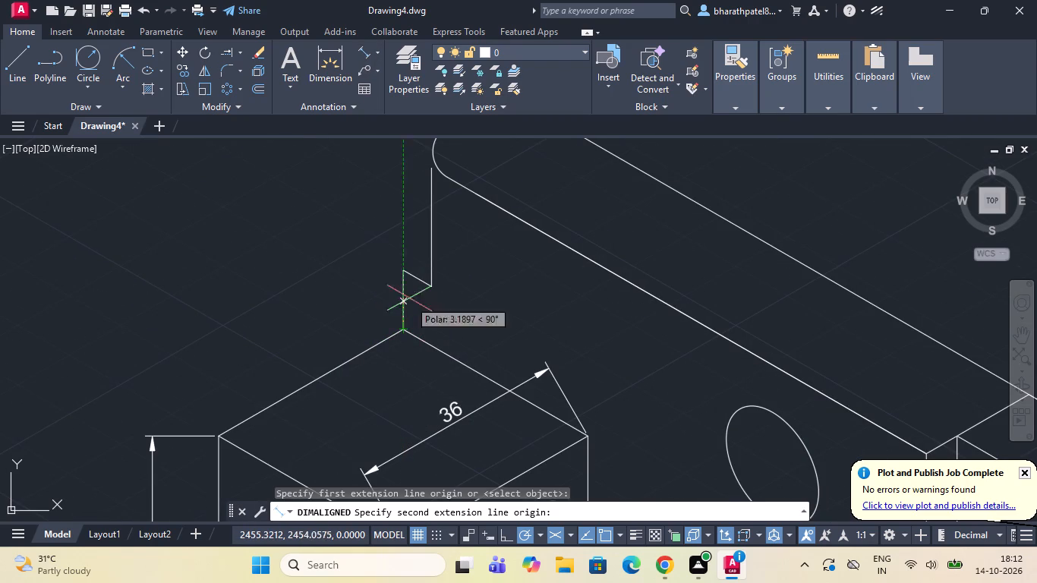
pyautogui.click(405, 273)
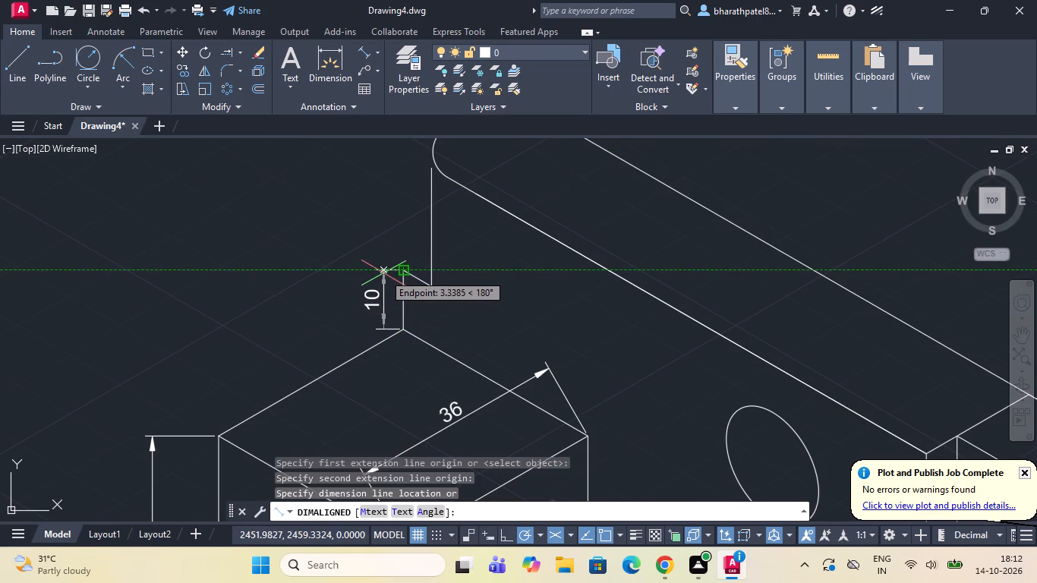
pyautogui.click(367, 273)
pyautogui.scroll(-3, 367, 273)
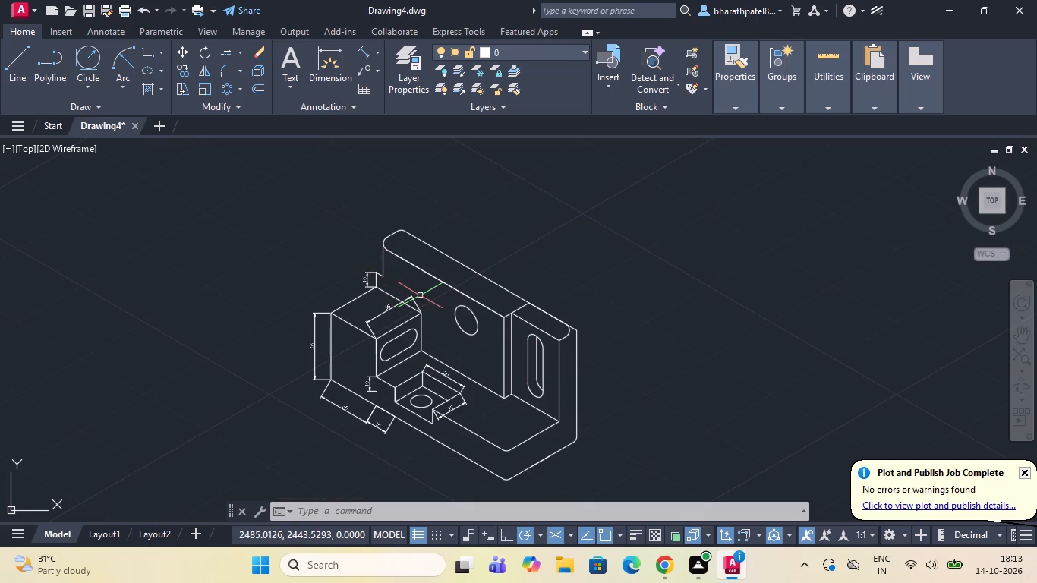
pyautogui.scroll(-1, 423, 295)
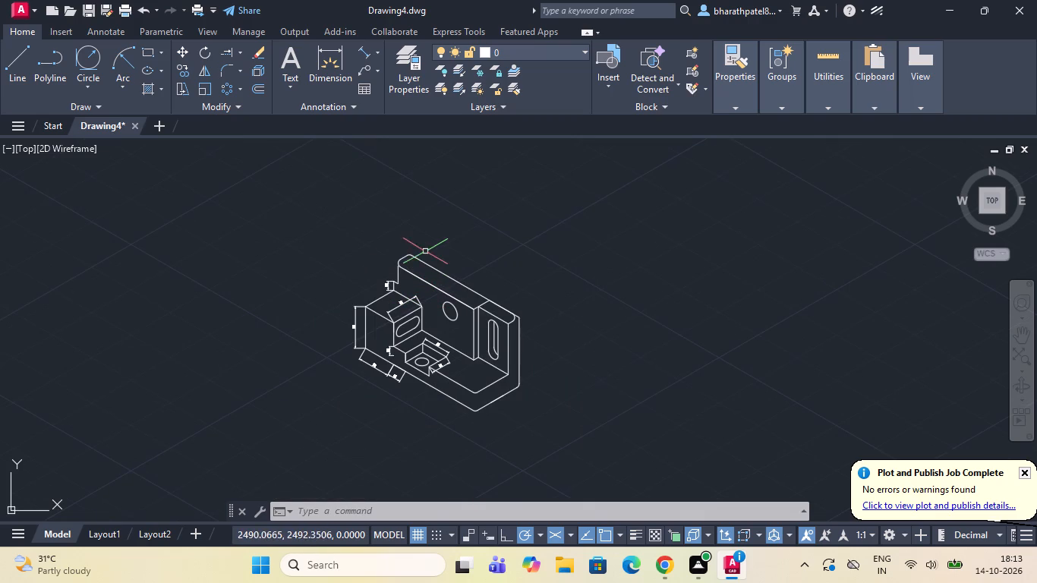
# Draw a 20-unit helper line at 210° from the peak of the back wall's rounded rear top corner, alongside its short end edge.
pyautogui.scroll(4, 416, 255)
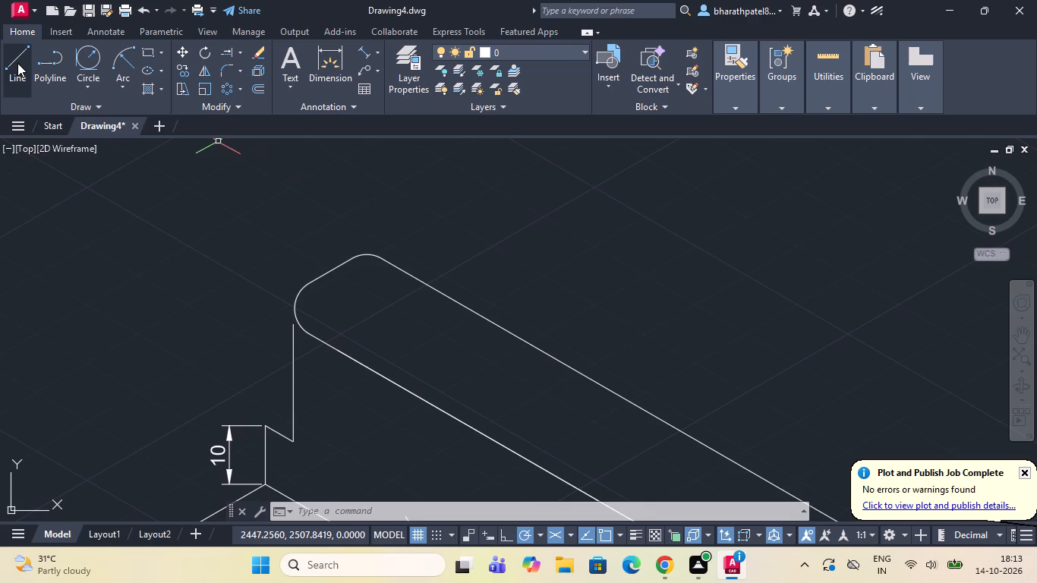
pyautogui.click(17, 63)
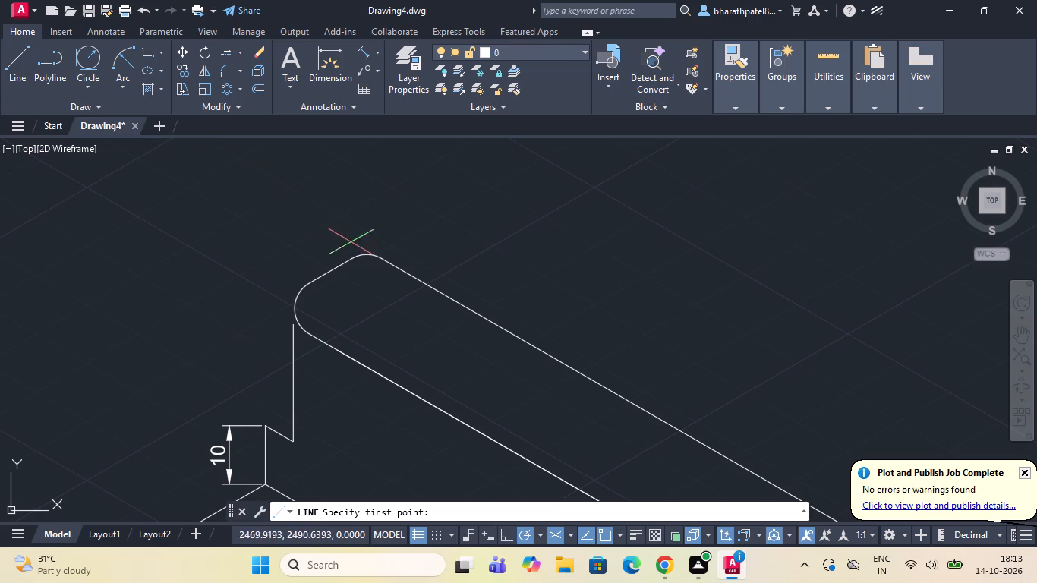
pyautogui.click(370, 257)
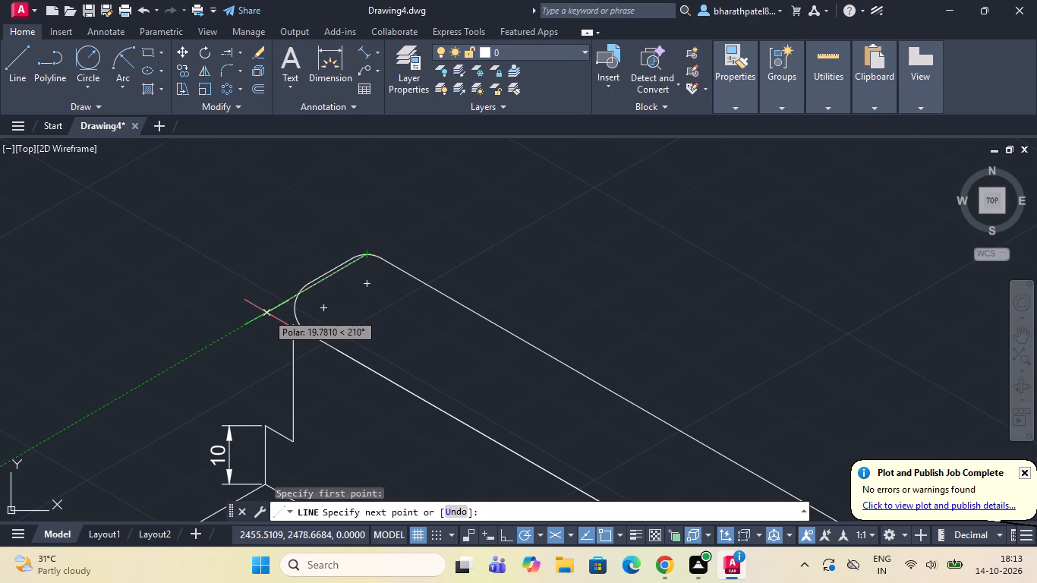
pyautogui.write('20')
pyautogui.press('Return')
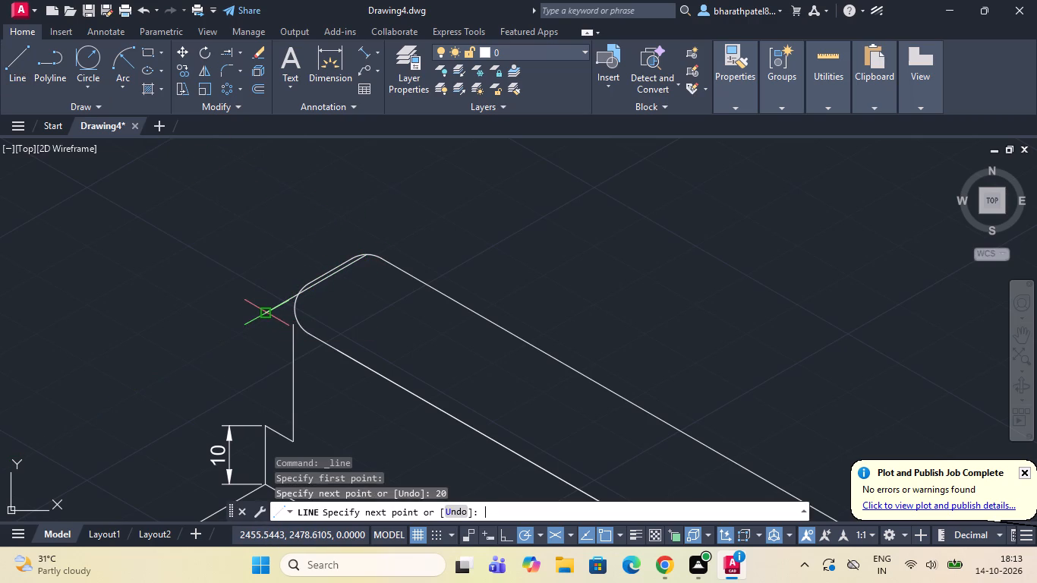
pyautogui.press('Escape')
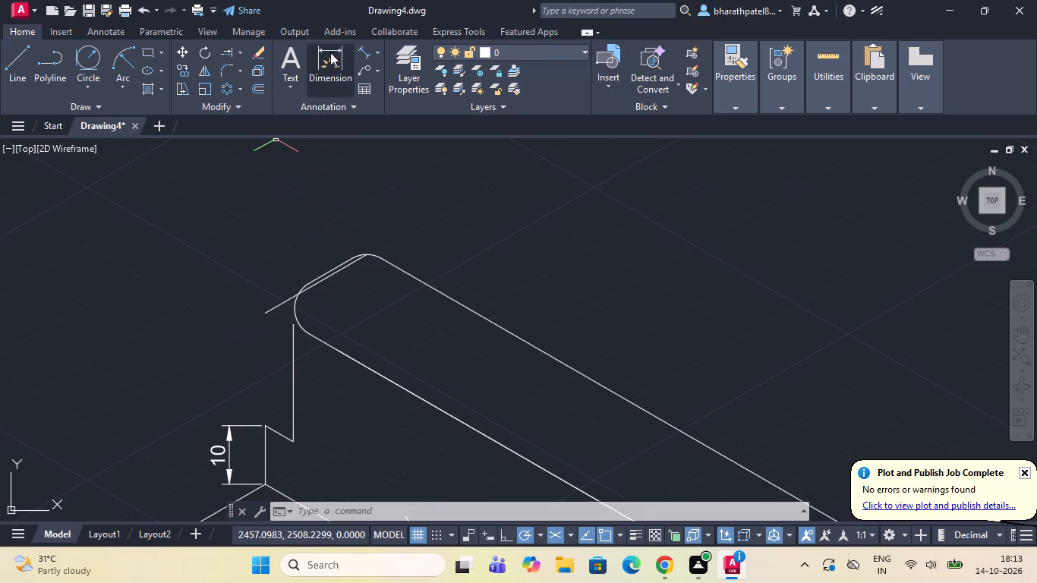
# Add an aligned dimension to the 20-unit helper line, placed outside the wall's short top end, and erase the helper line.
pyautogui.click(367, 53)
pyautogui.click(263, 316)
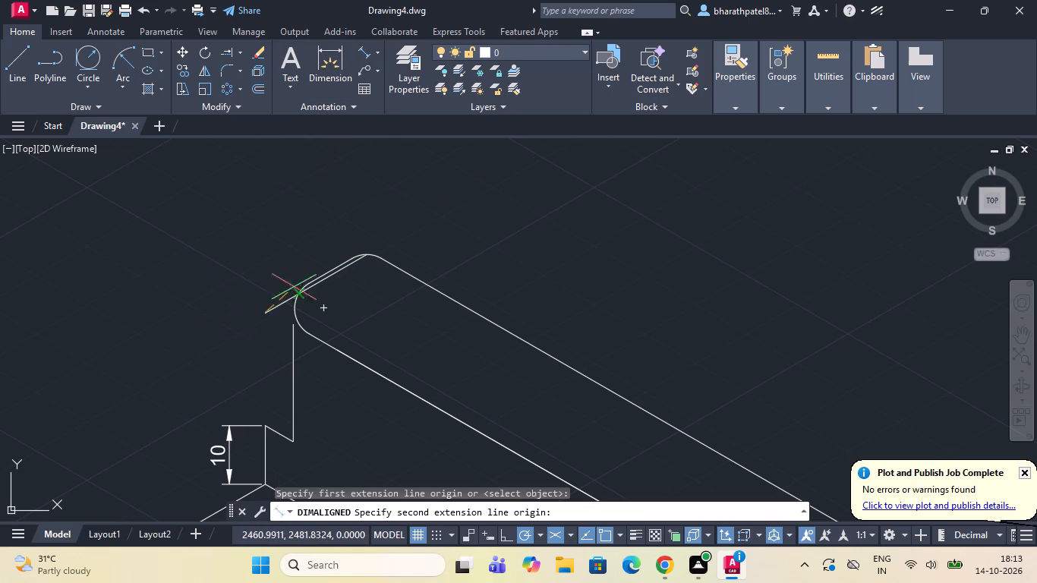
pyautogui.scroll(4, 359, 257)
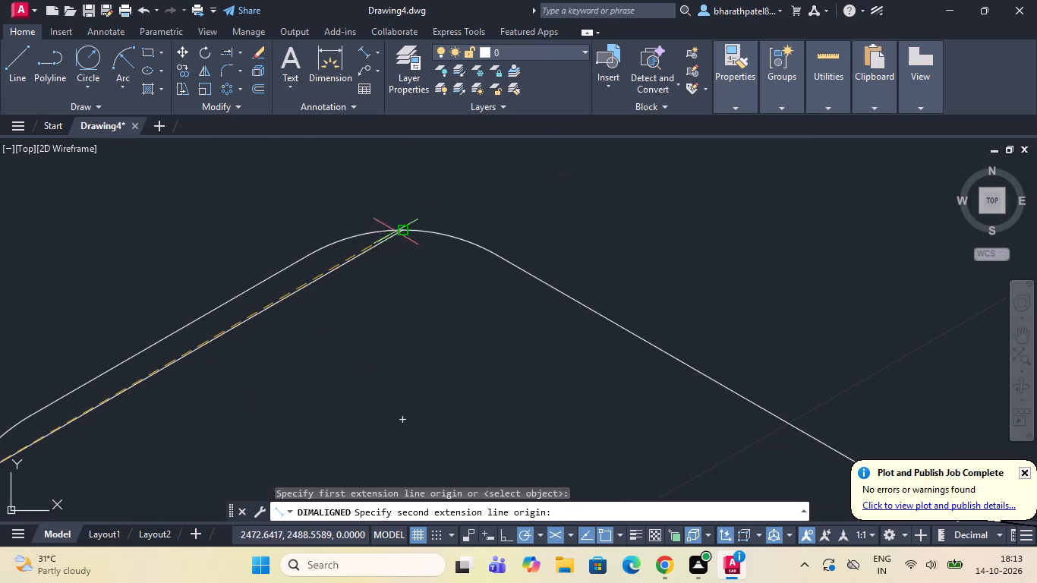
pyautogui.click(399, 229)
pyautogui.scroll(-5, 392, 184)
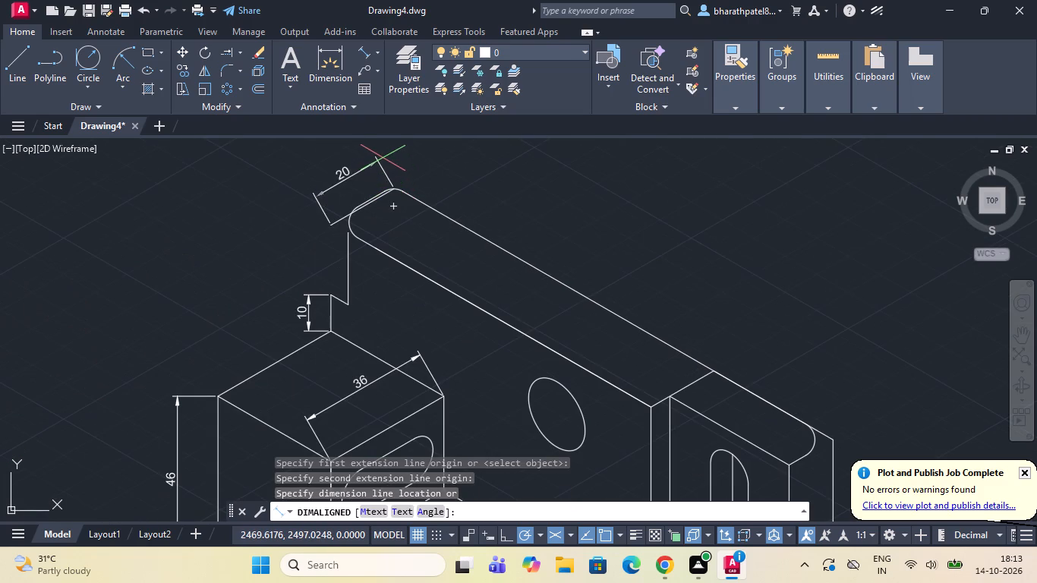
pyautogui.click(383, 158)
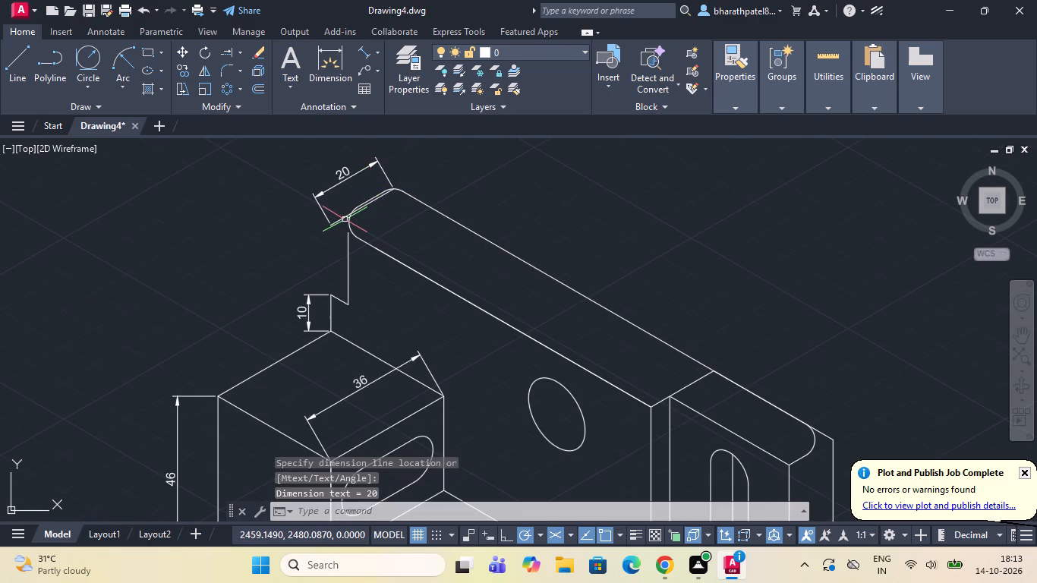
pyautogui.click(345, 218)
pyautogui.press('Delete')
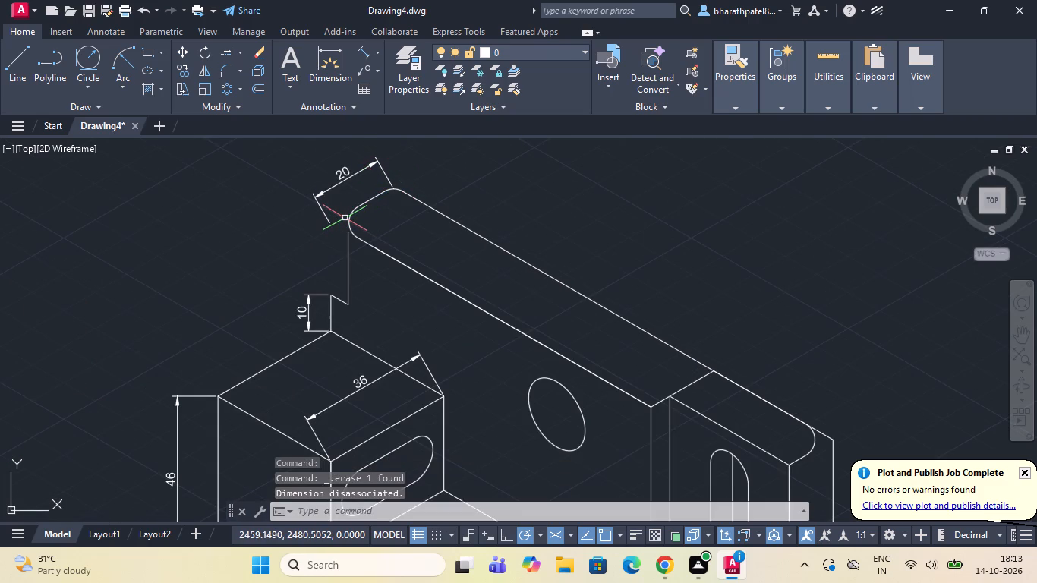
# Draw a 17-unit helper line at 30° from the centre of the block slot's lower end arc, along the slot's axis.
pyautogui.scroll(-2, 331, 237)
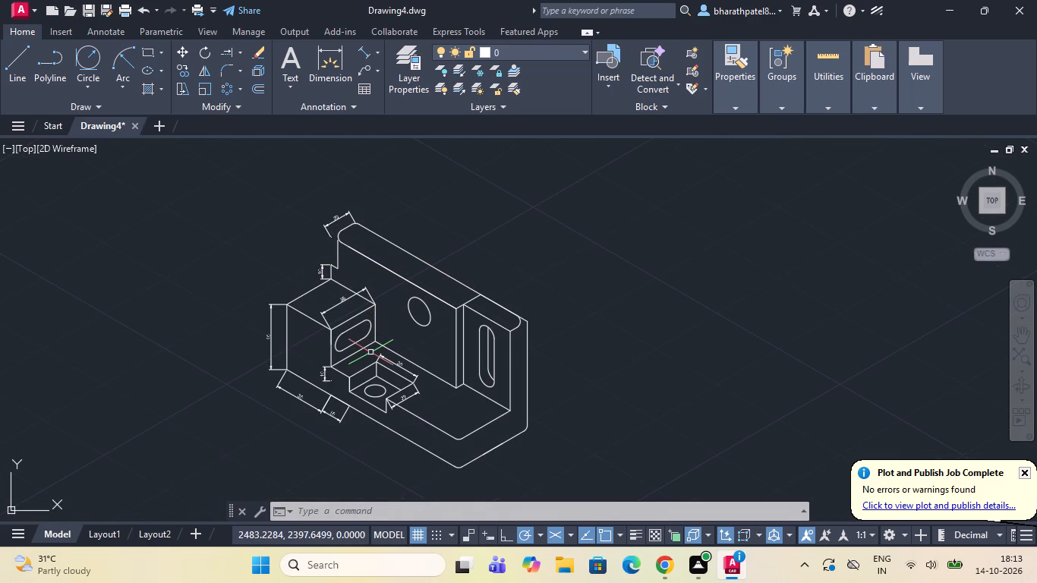
pyautogui.scroll(3, 349, 339)
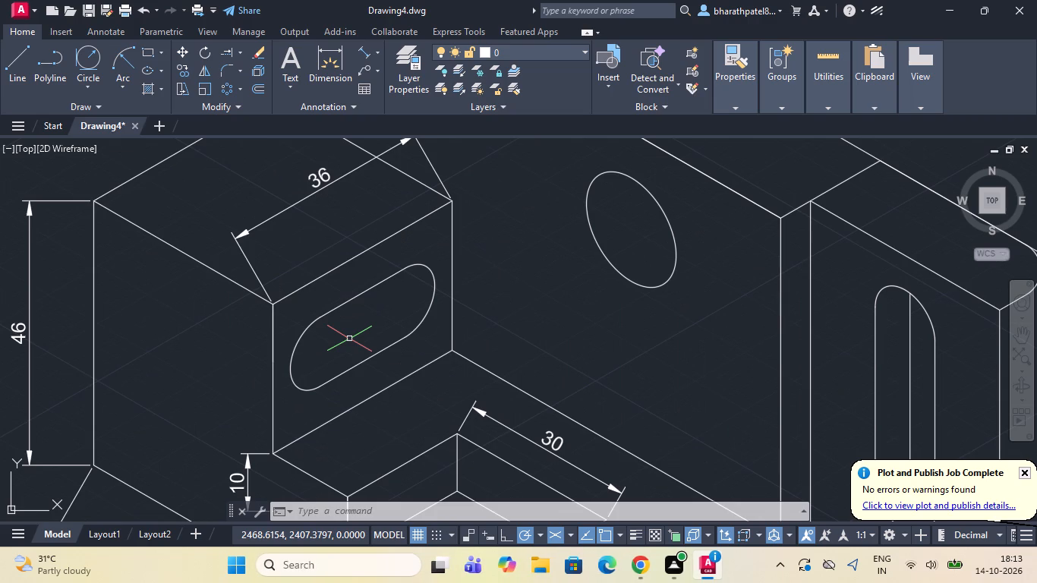
pyautogui.click(12, 61)
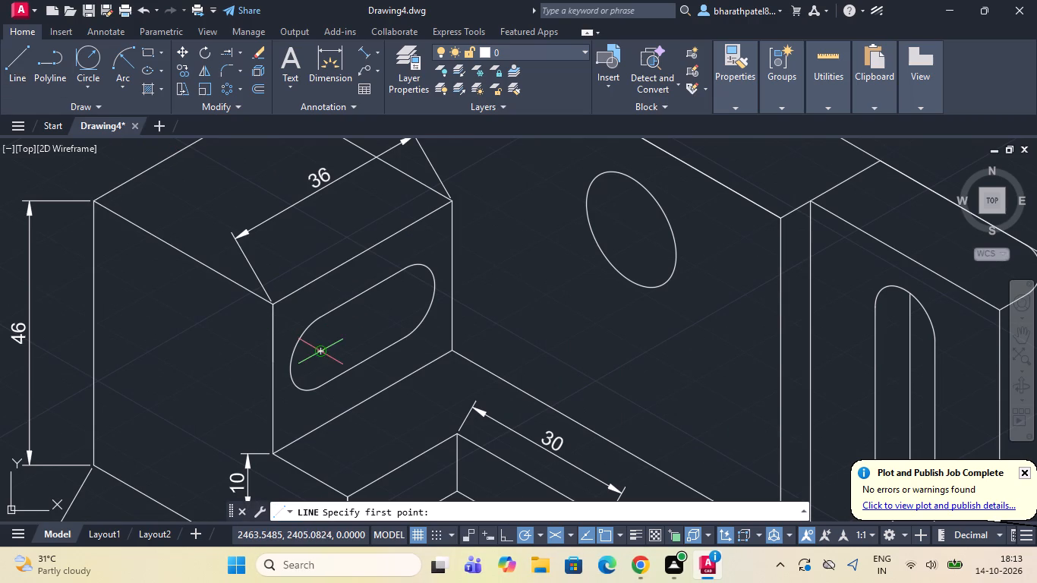
pyautogui.click(323, 349)
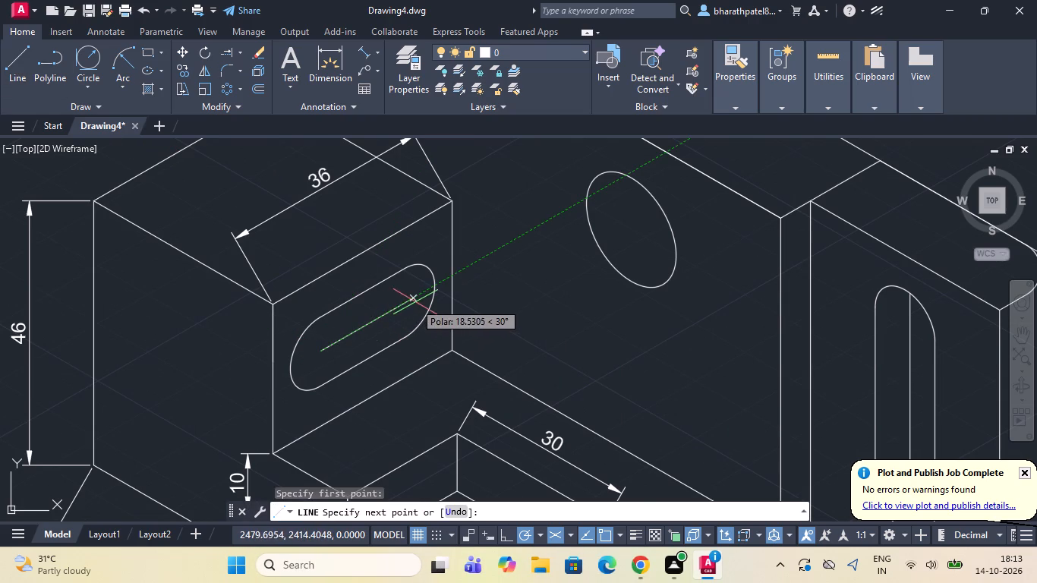
pyautogui.scroll(2, 415, 303)
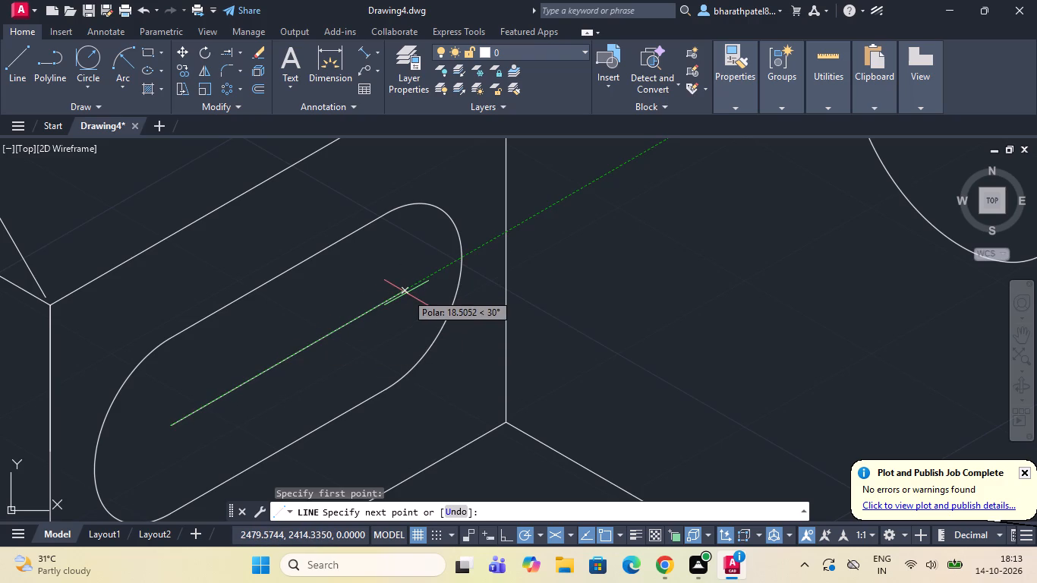
pyautogui.press('1')
pyautogui.press('7')
pyautogui.press('Return')
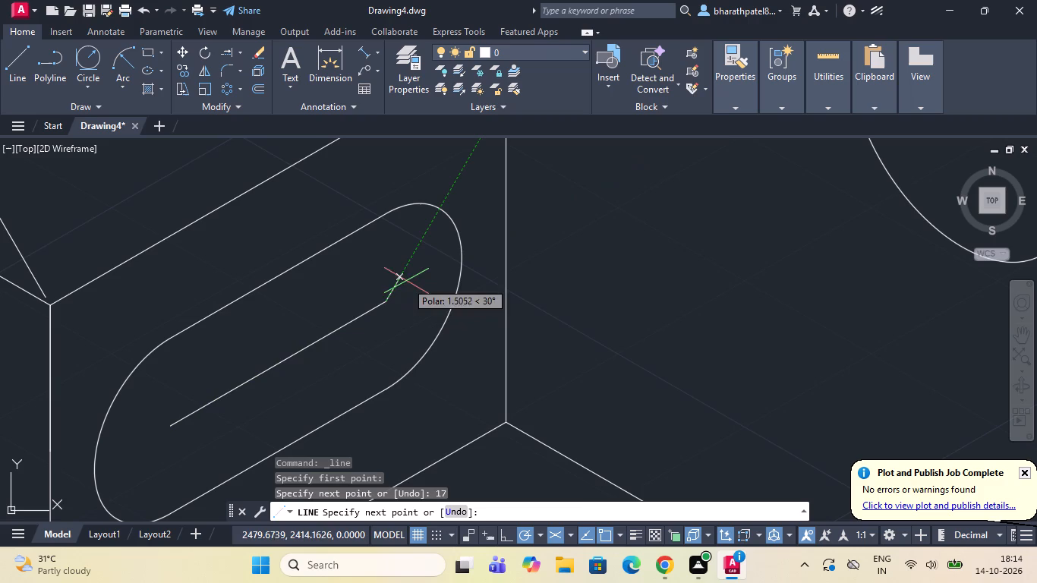
pyautogui.press('Escape')
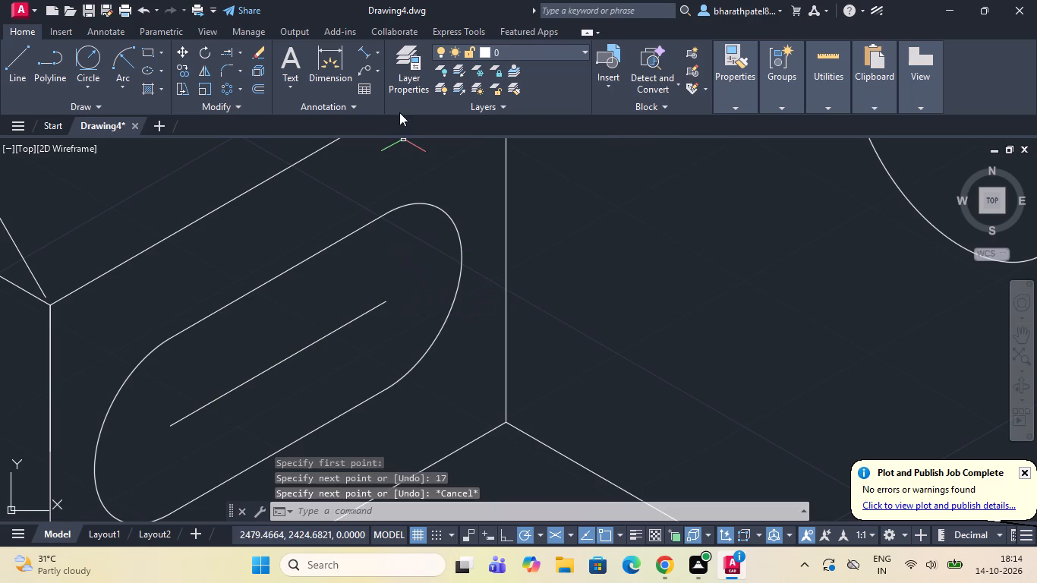
# Add an aligned dimension to the 17-unit helper line, placed just above the slot, and erase the helper line.
pyautogui.click(361, 49)
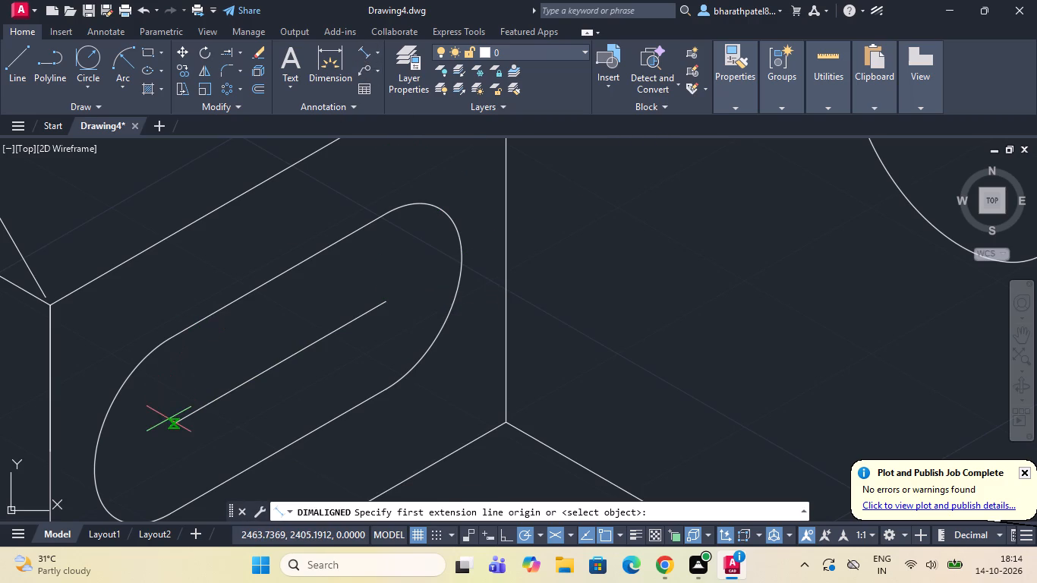
pyautogui.click(167, 429)
pyautogui.click(387, 305)
pyautogui.scroll(-2, 387, 305)
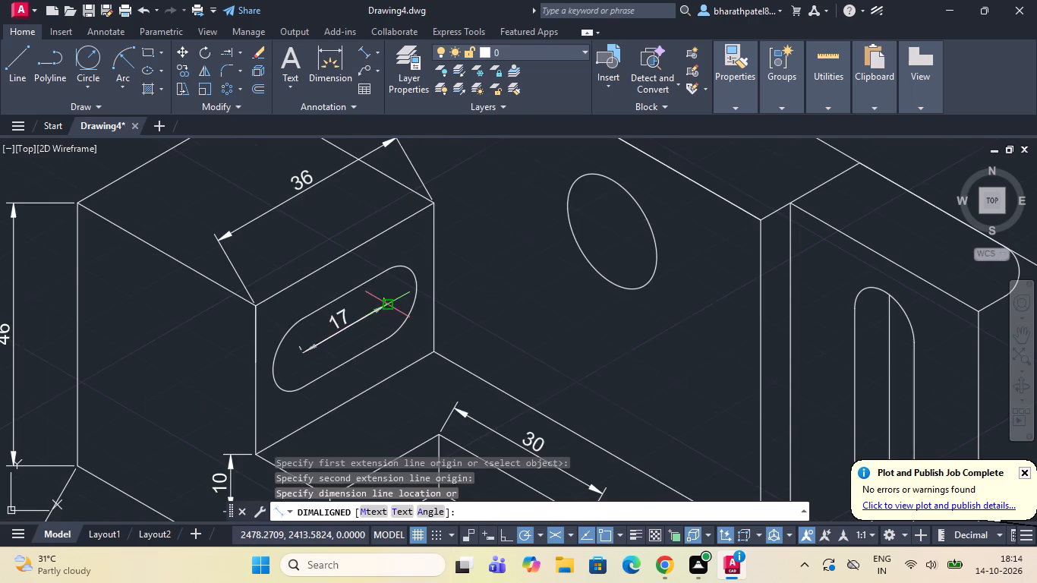
pyautogui.click(374, 260)
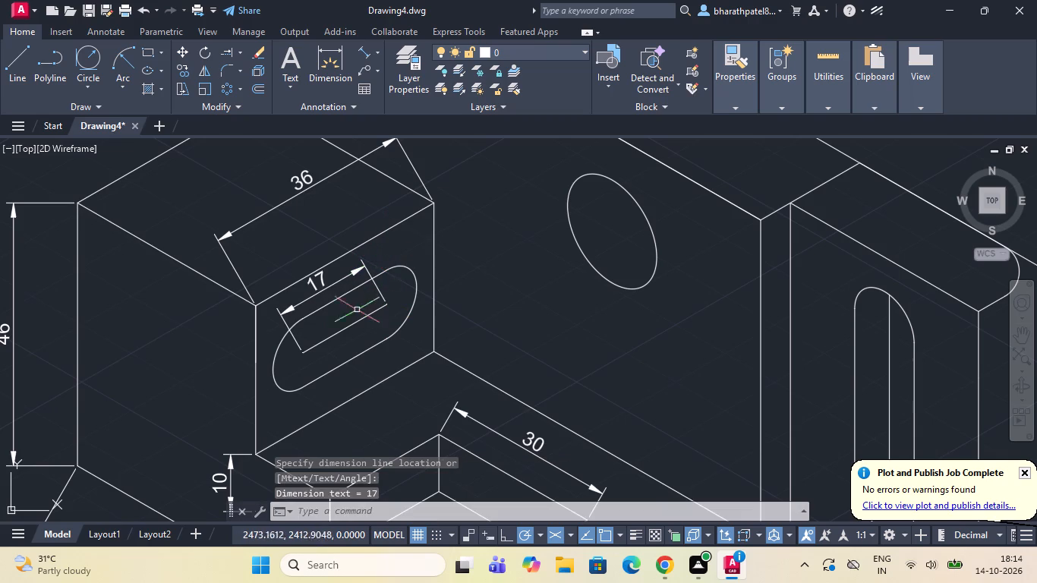
pyautogui.click(351, 326)
pyautogui.press('Delete')
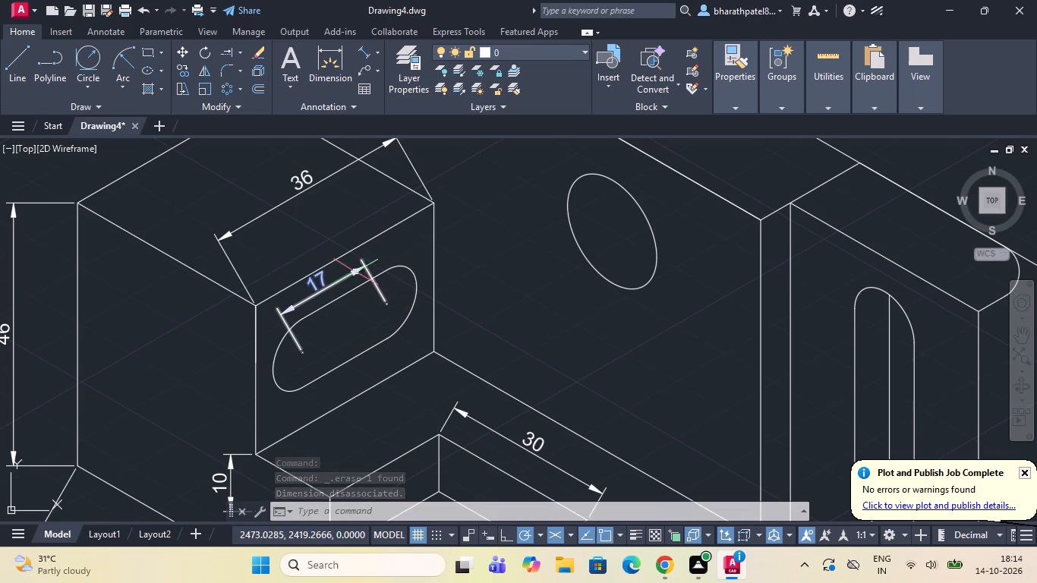
# Draw a vertical helper line freehand across the block's slot near its upper end, crossing both long edges.
pyautogui.click(22, 58)
pyautogui.scroll(2, 408, 335)
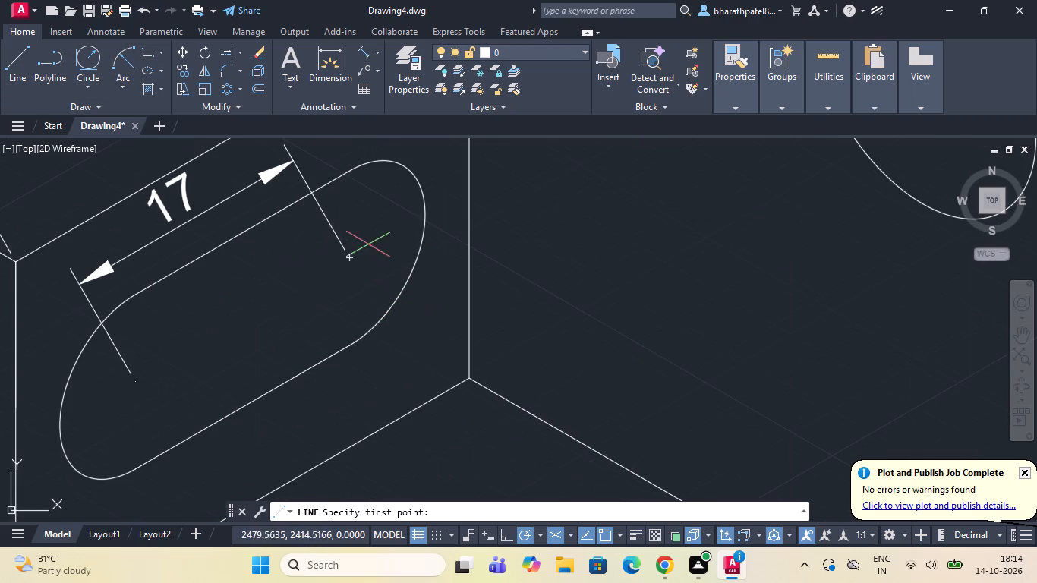
pyautogui.click(324, 150)
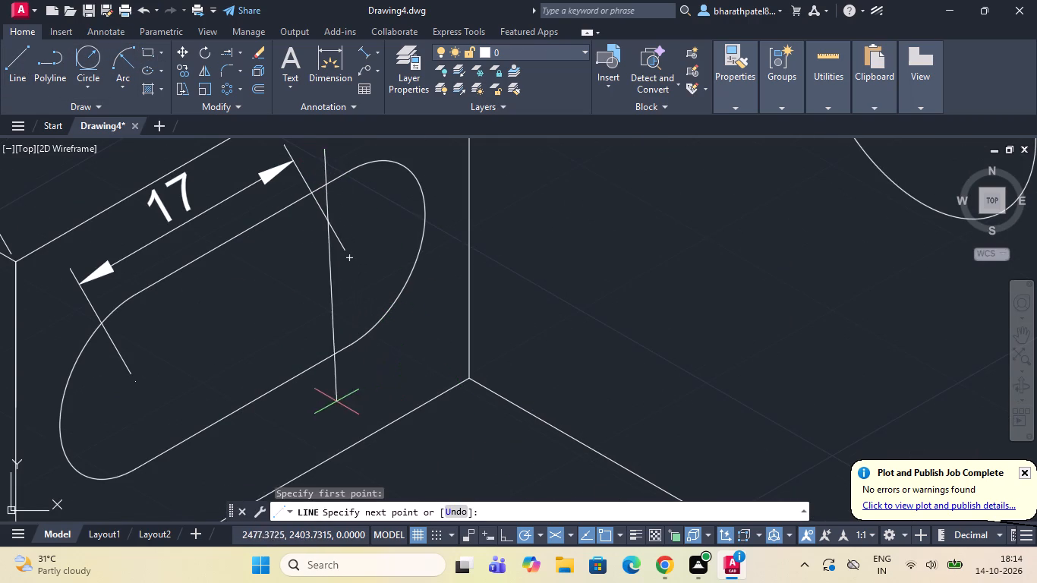
pyautogui.click(321, 402)
pyautogui.scroll(-3, 321, 402)
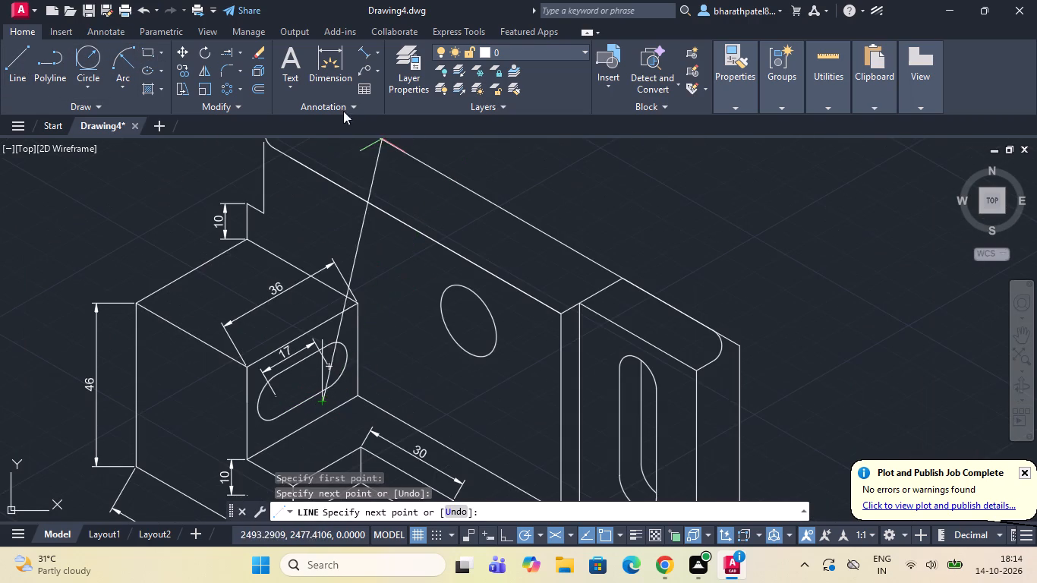
pyautogui.press('Escape')
# Add an aligned dimension between the slot's two long edges along the vertical helper line, placed beyond the block, and erase the line.
pyautogui.click(361, 54)
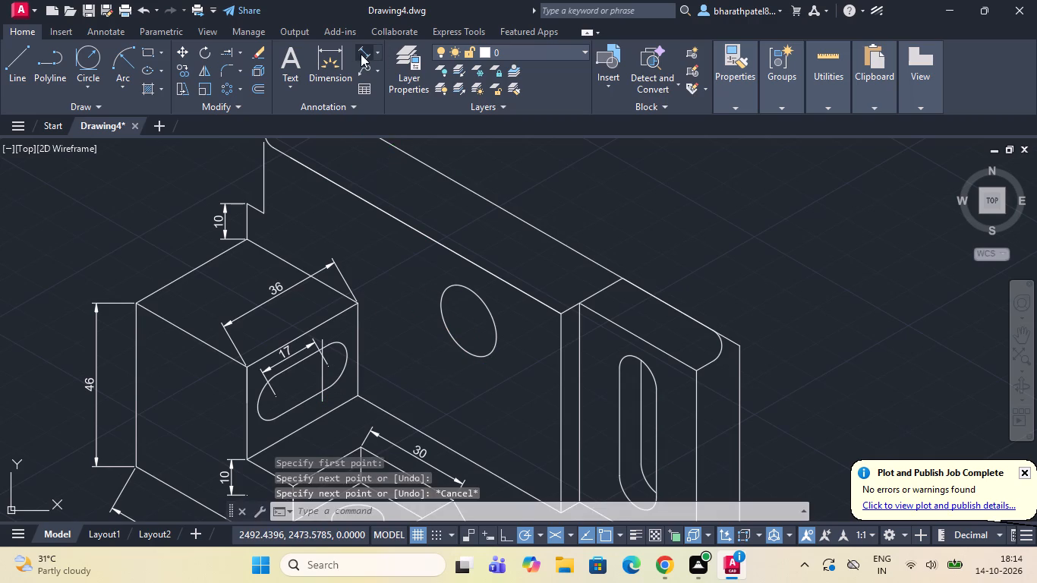
pyautogui.scroll(2, 346, 390)
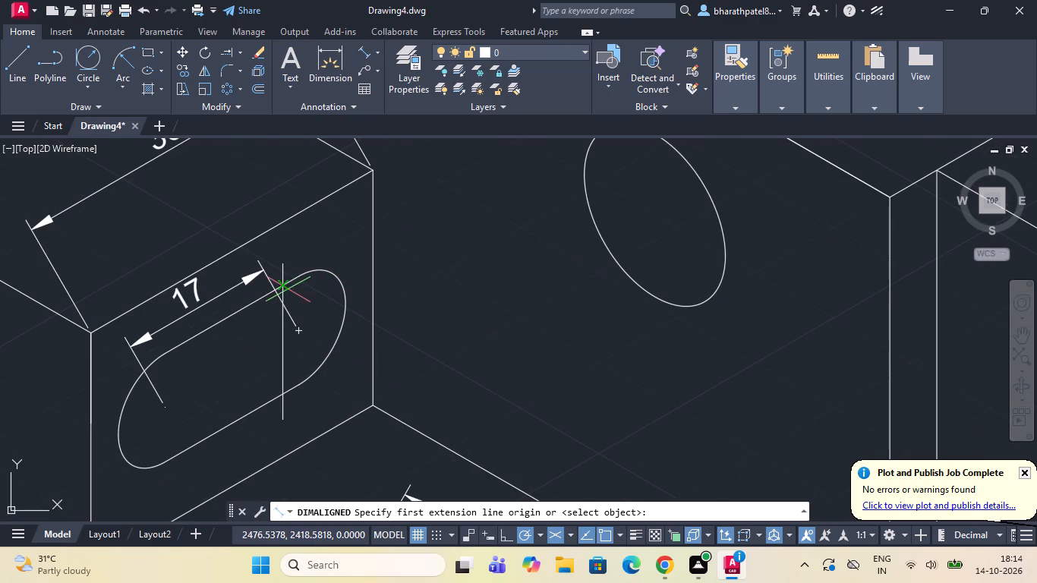
pyautogui.click(282, 288)
pyautogui.click(282, 397)
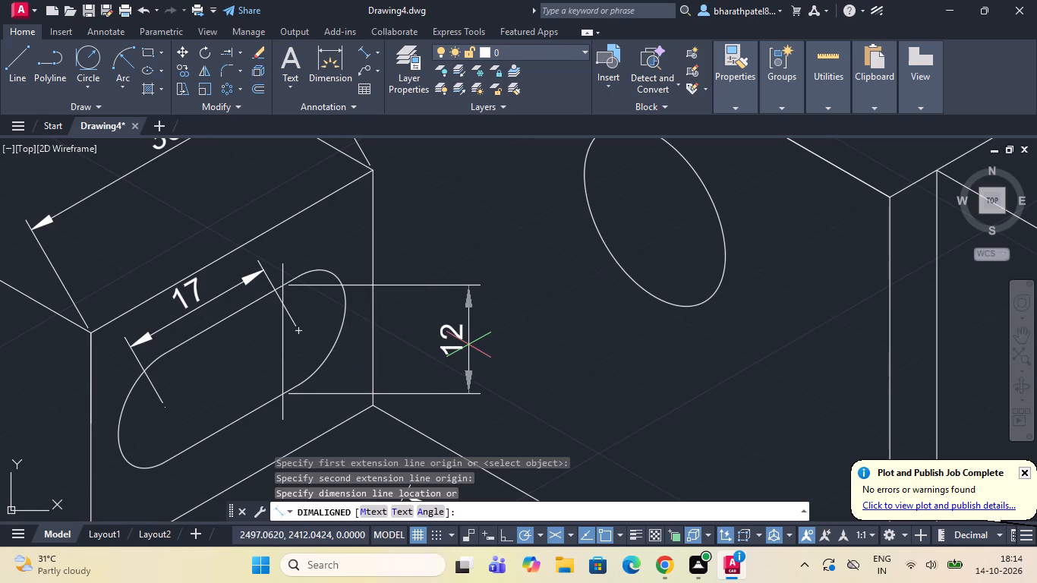
pyautogui.click(472, 345)
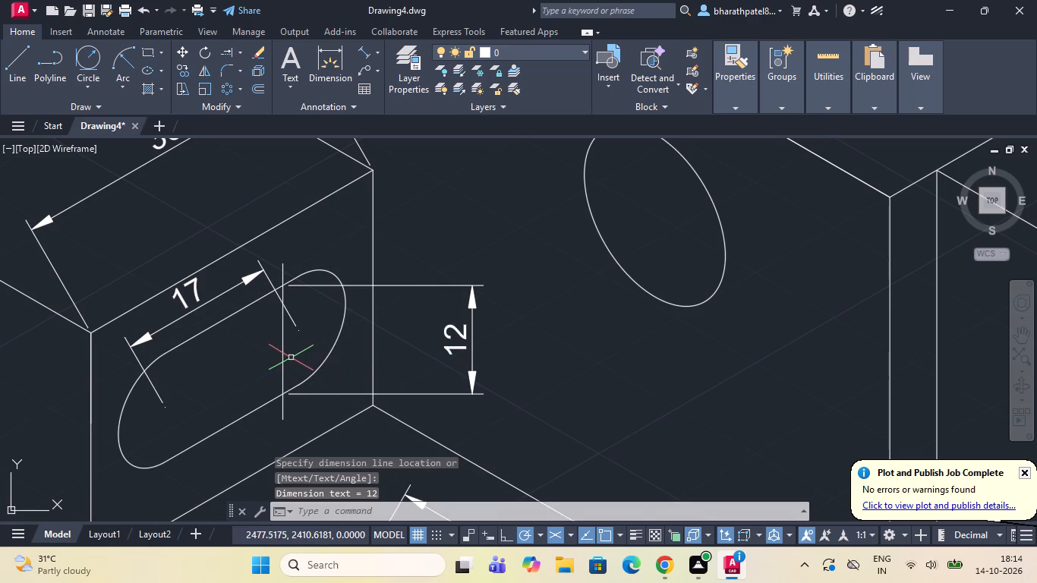
pyautogui.click(282, 359)
pyautogui.press('Delete')
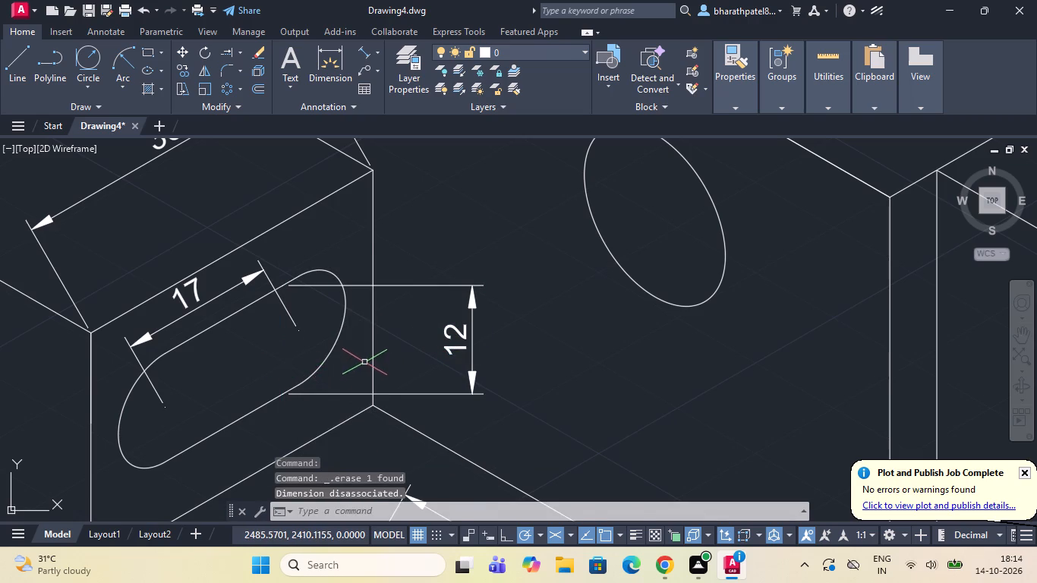
# Draw a vertical helper line freehand from the centre of the wall's round hole up past the wall's upper front edge.
pyautogui.scroll(-2, 364, 362)
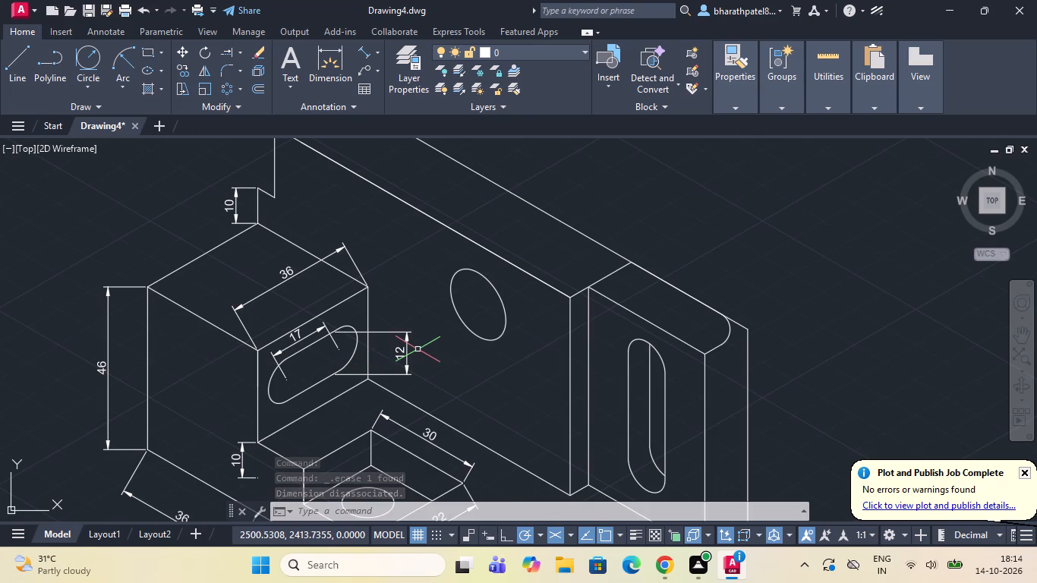
pyautogui.scroll(-1, 418, 349)
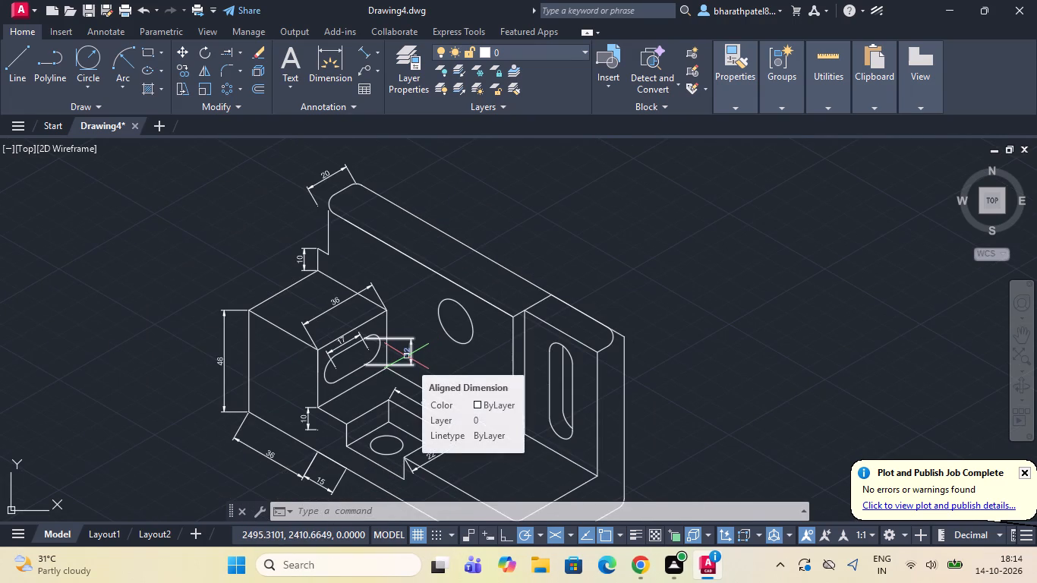
pyautogui.scroll(3, 462, 305)
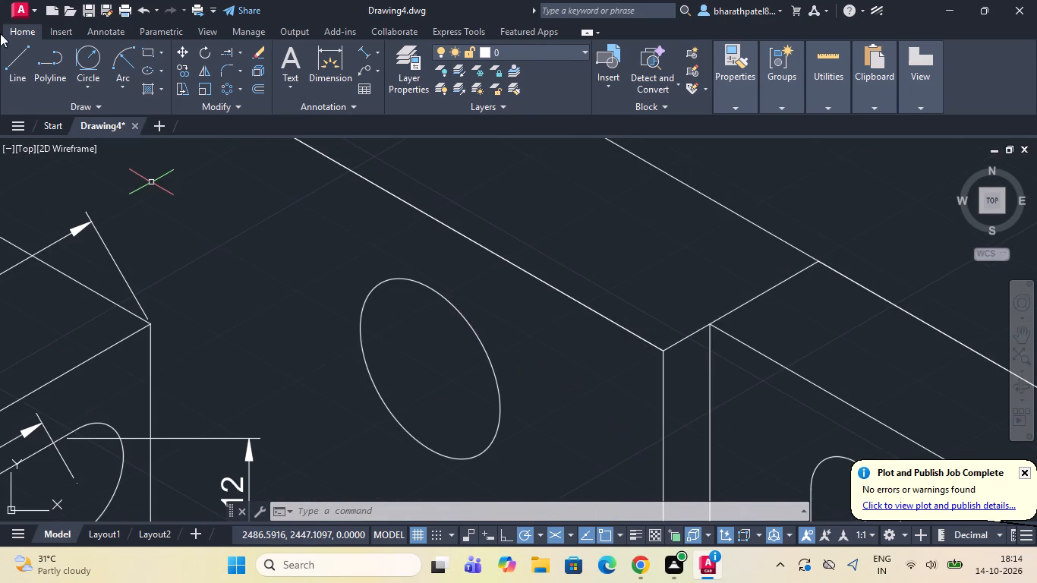
pyautogui.click(14, 52)
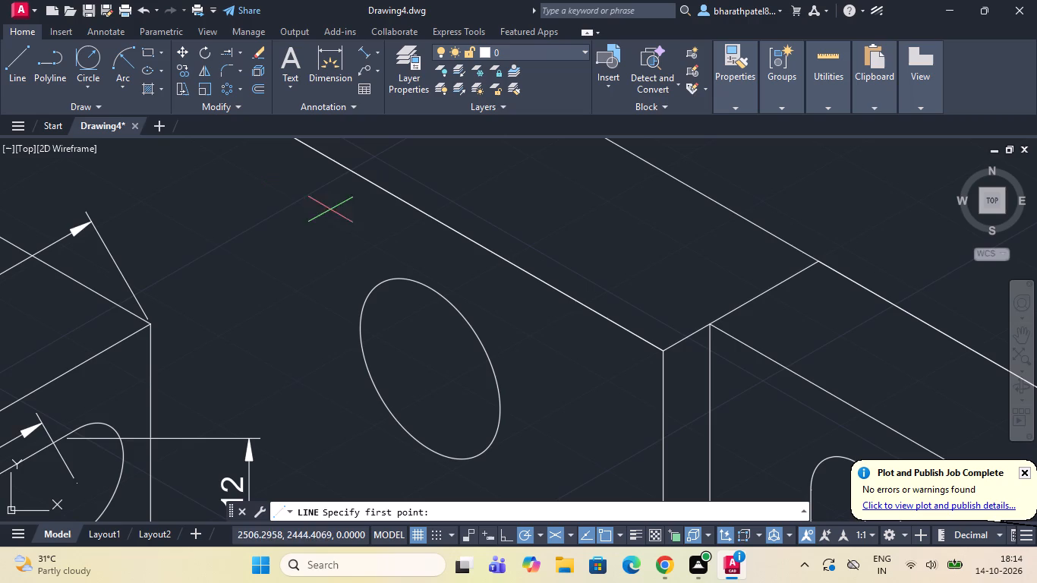
pyautogui.click(431, 369)
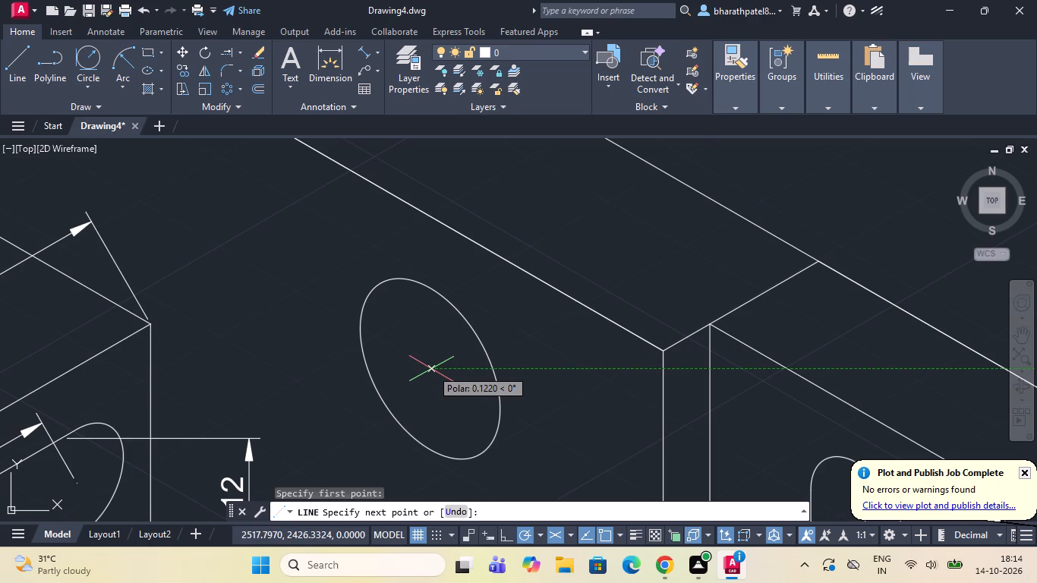
pyautogui.click(428, 186)
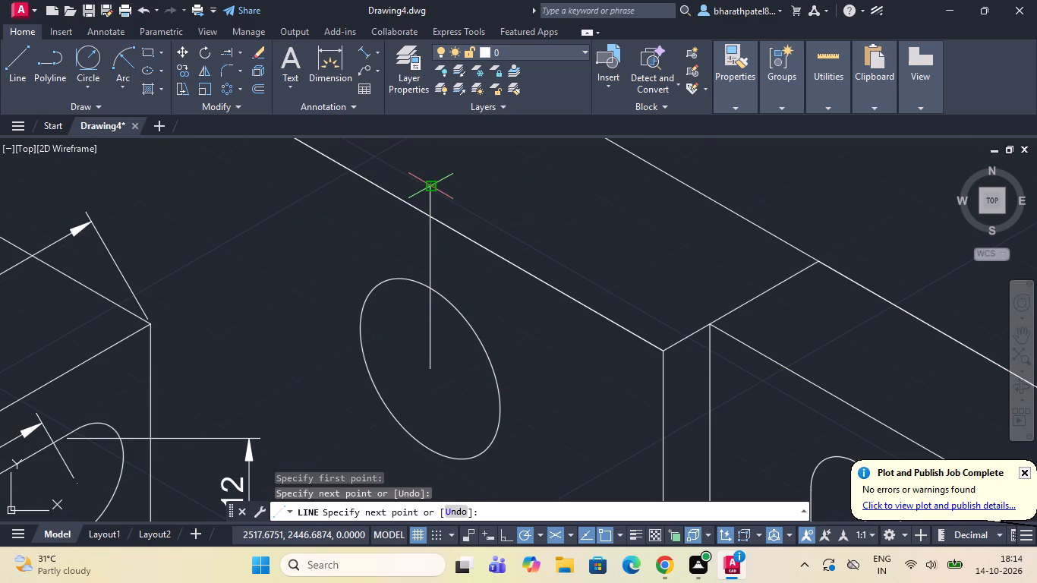
pyautogui.press('Escape')
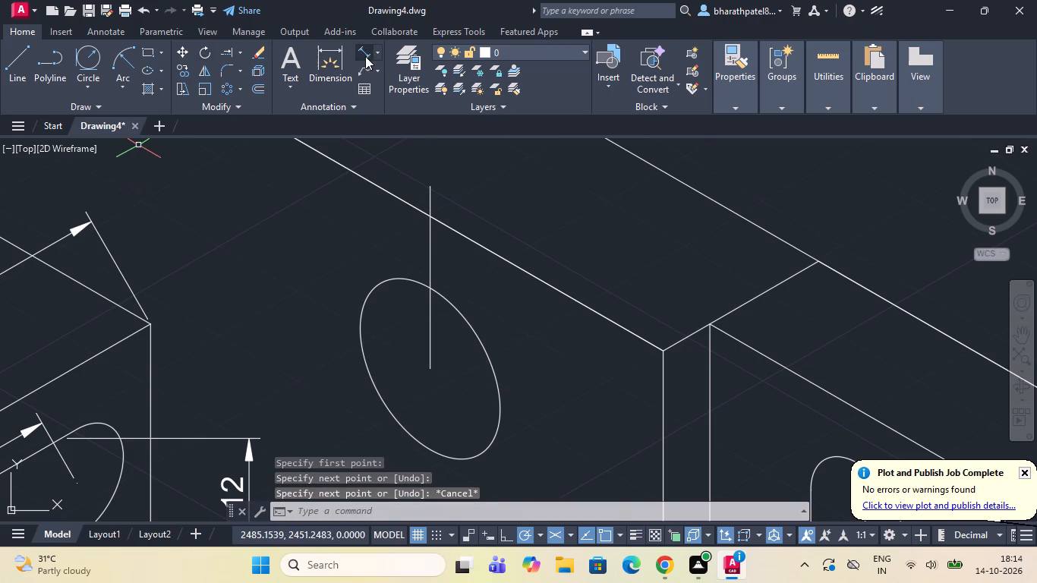
# Add an aligned dimension from the wall's upper front edge to the hole's centre, placed beside the hole towards the block, and erase the helper line.
pyautogui.click(365, 54)
pyautogui.click(429, 217)
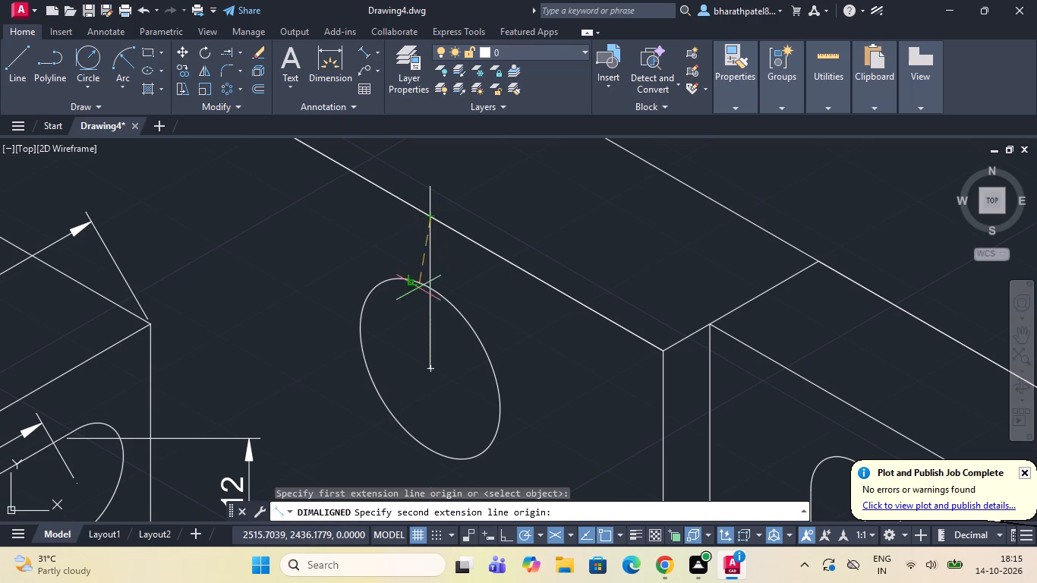
pyautogui.click(429, 367)
pyautogui.scroll(-3, 430, 368)
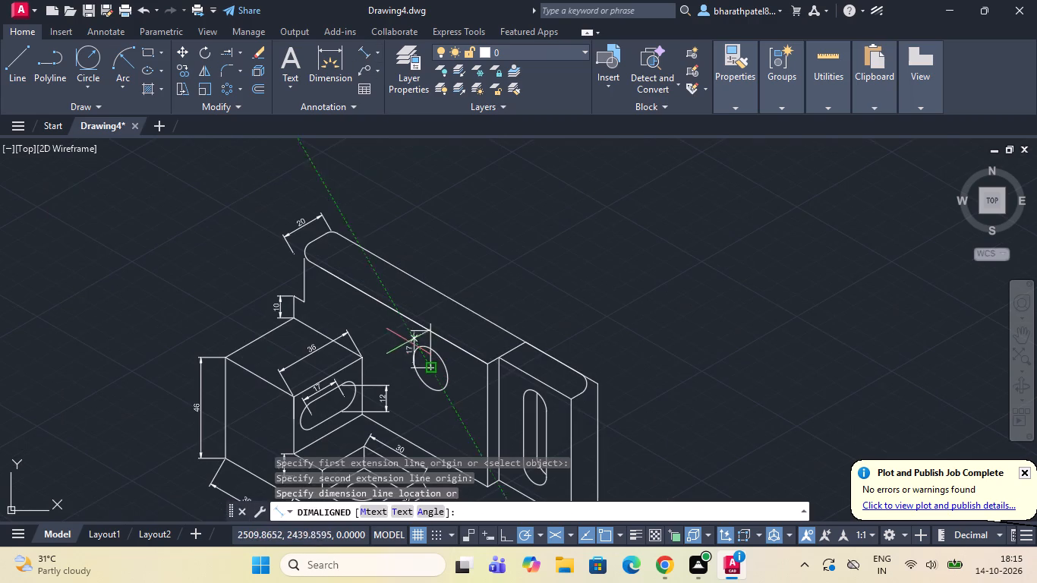
pyautogui.click(386, 333)
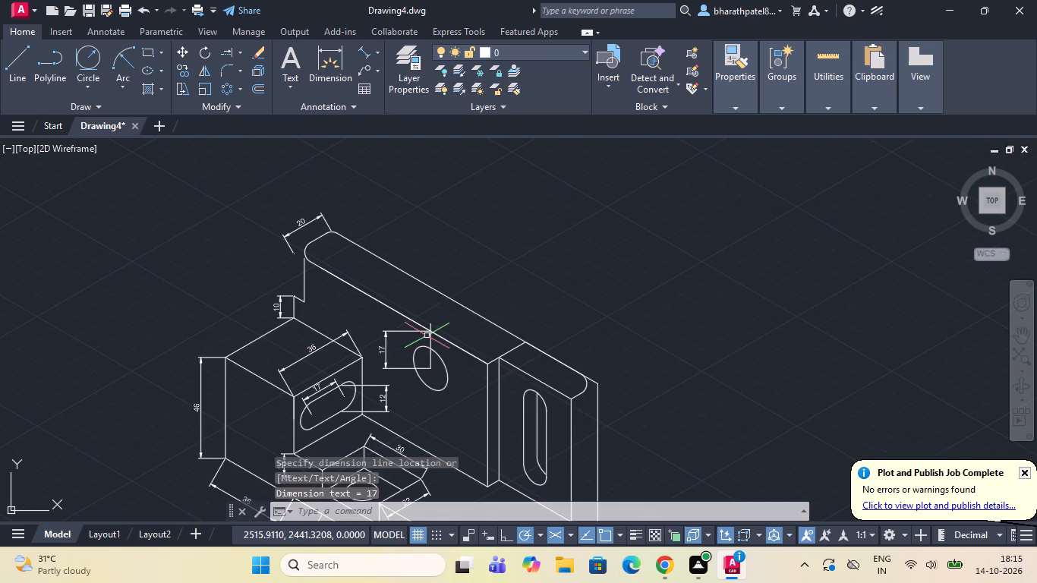
pyautogui.click(431, 342)
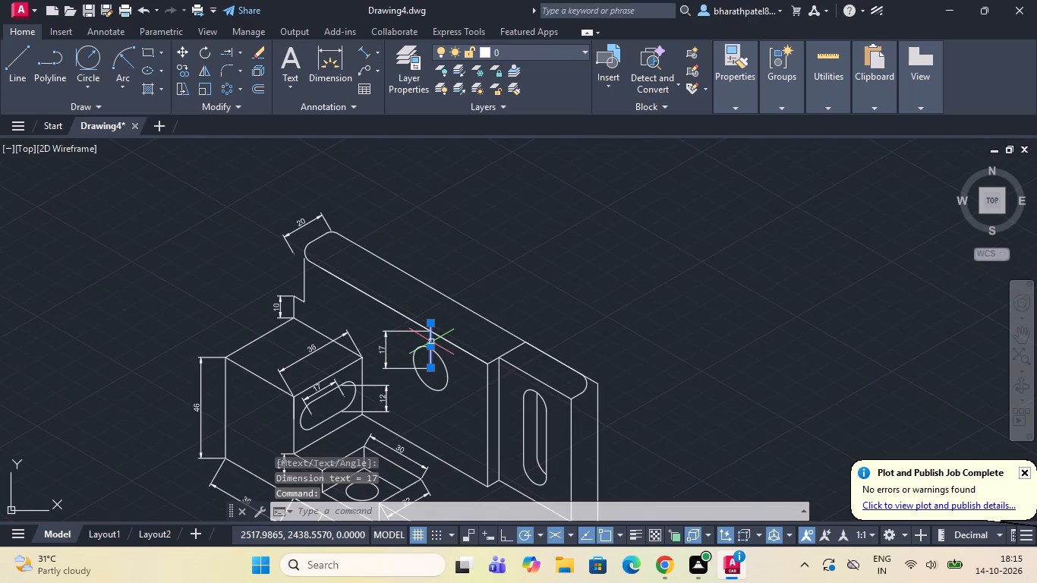
pyautogui.press('Delete')
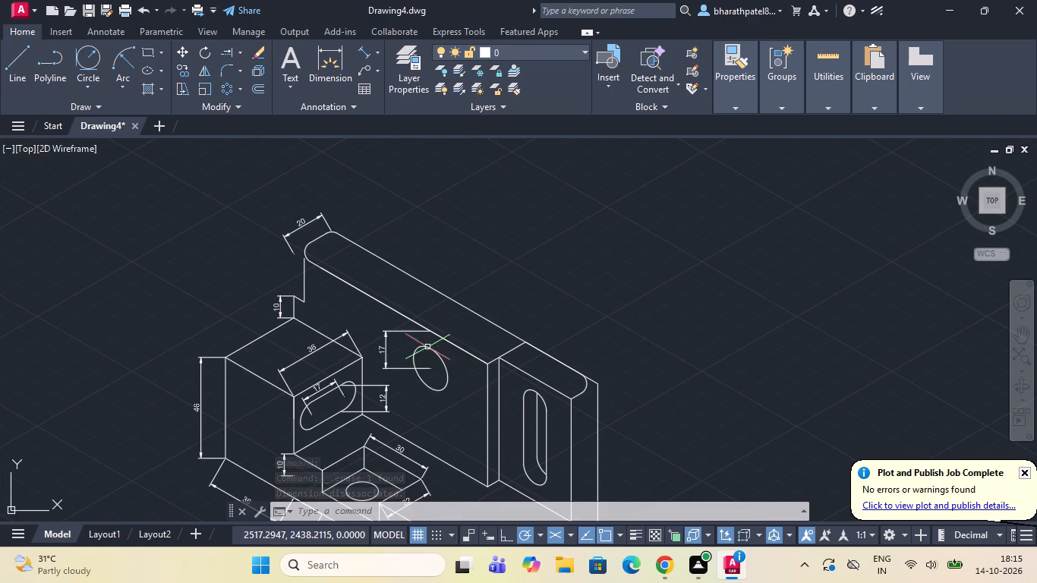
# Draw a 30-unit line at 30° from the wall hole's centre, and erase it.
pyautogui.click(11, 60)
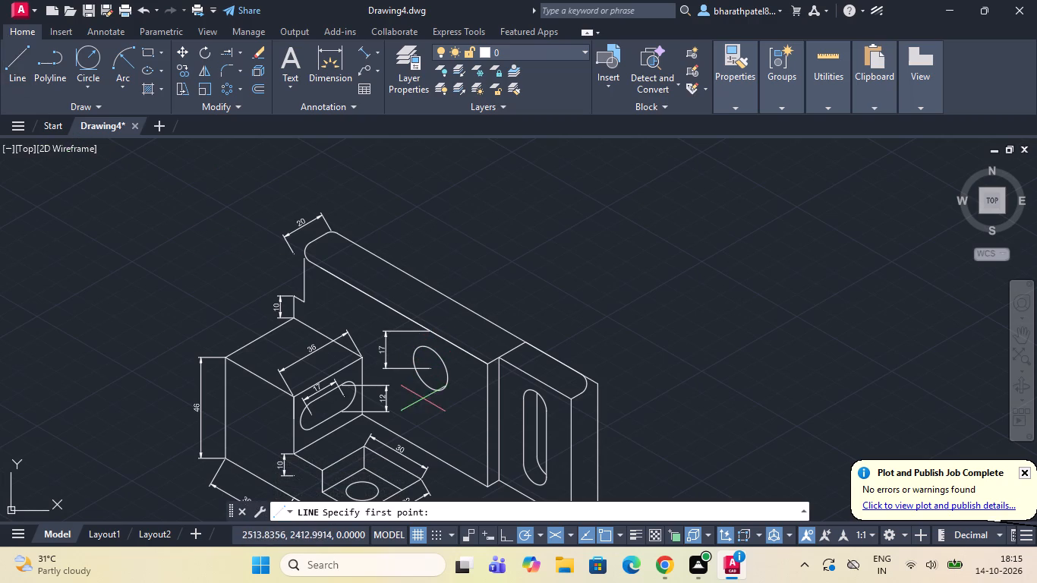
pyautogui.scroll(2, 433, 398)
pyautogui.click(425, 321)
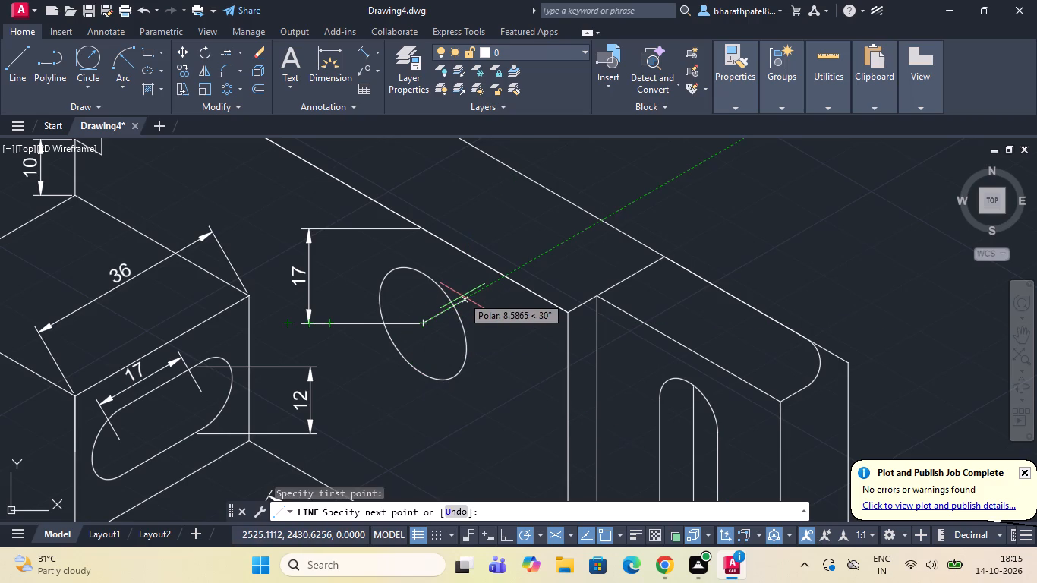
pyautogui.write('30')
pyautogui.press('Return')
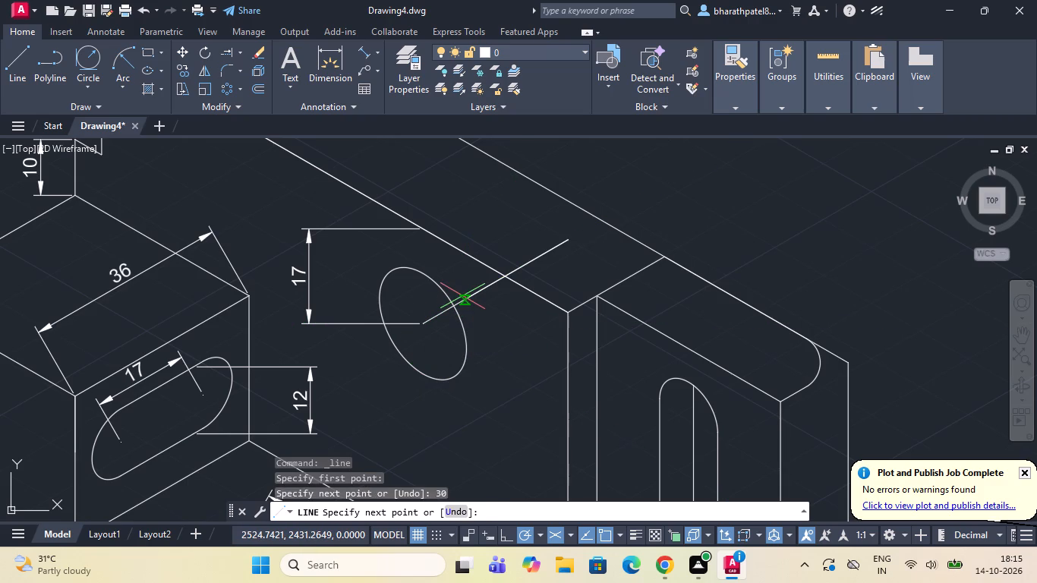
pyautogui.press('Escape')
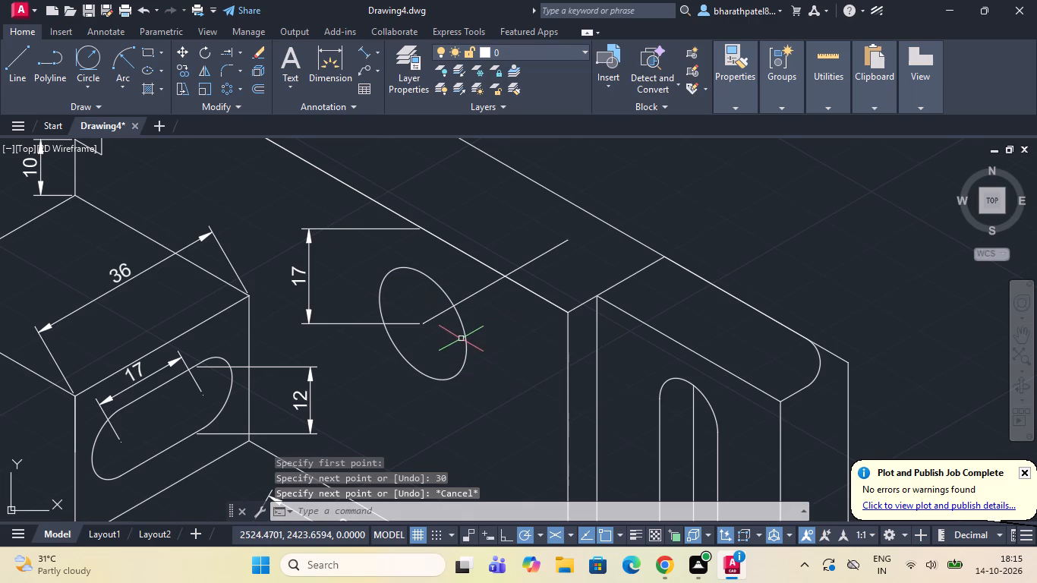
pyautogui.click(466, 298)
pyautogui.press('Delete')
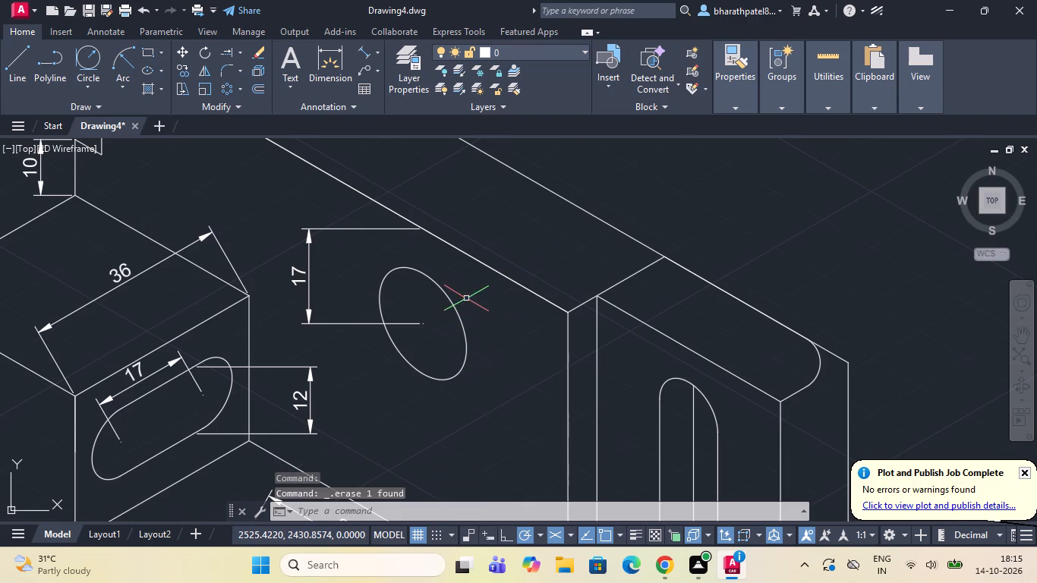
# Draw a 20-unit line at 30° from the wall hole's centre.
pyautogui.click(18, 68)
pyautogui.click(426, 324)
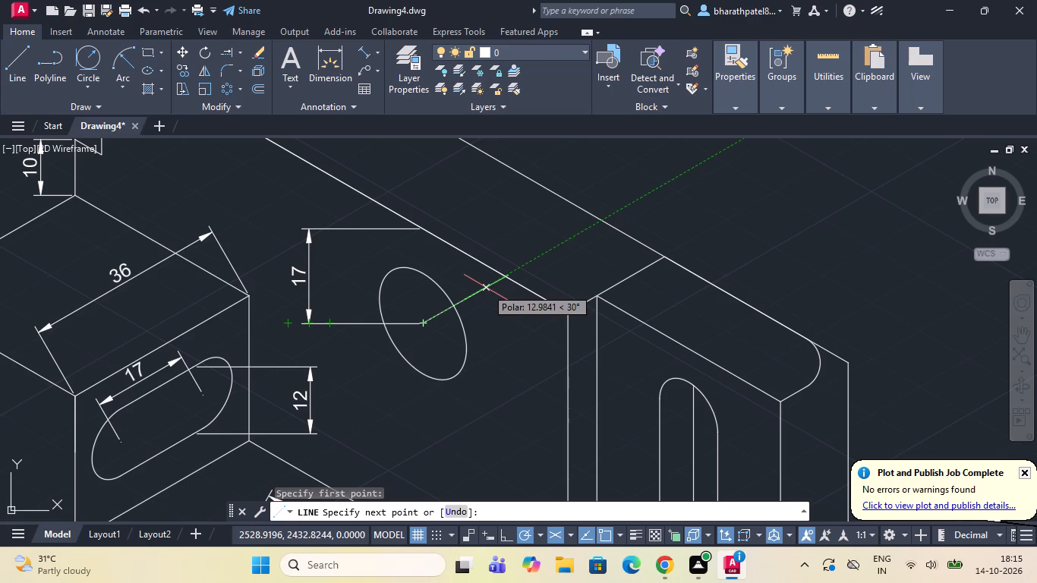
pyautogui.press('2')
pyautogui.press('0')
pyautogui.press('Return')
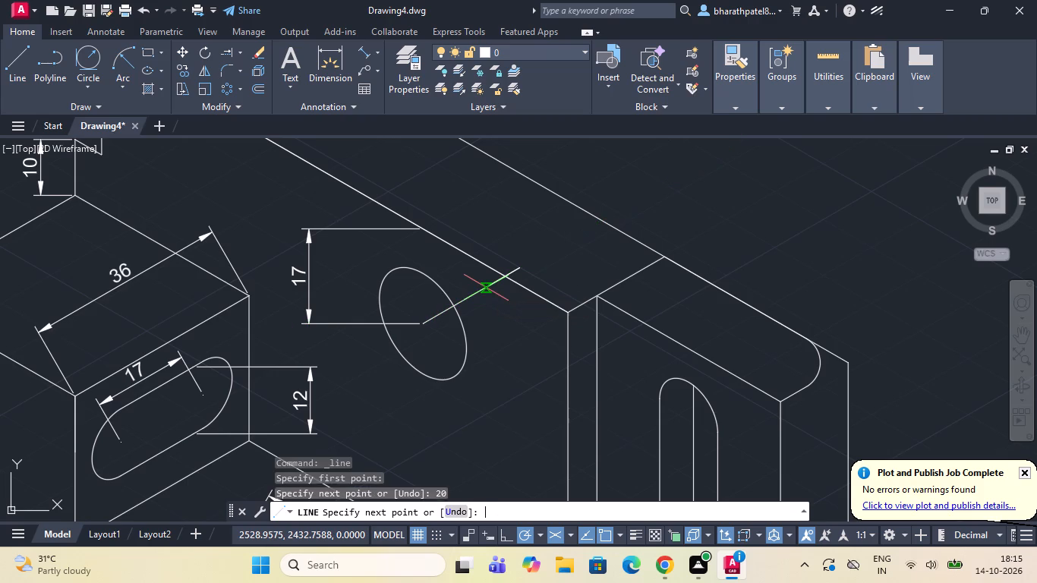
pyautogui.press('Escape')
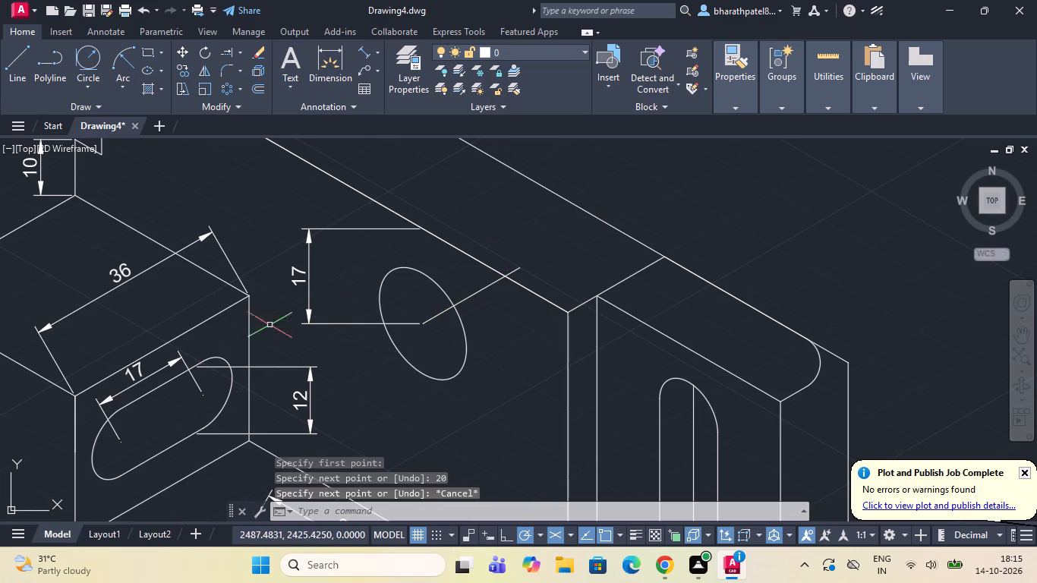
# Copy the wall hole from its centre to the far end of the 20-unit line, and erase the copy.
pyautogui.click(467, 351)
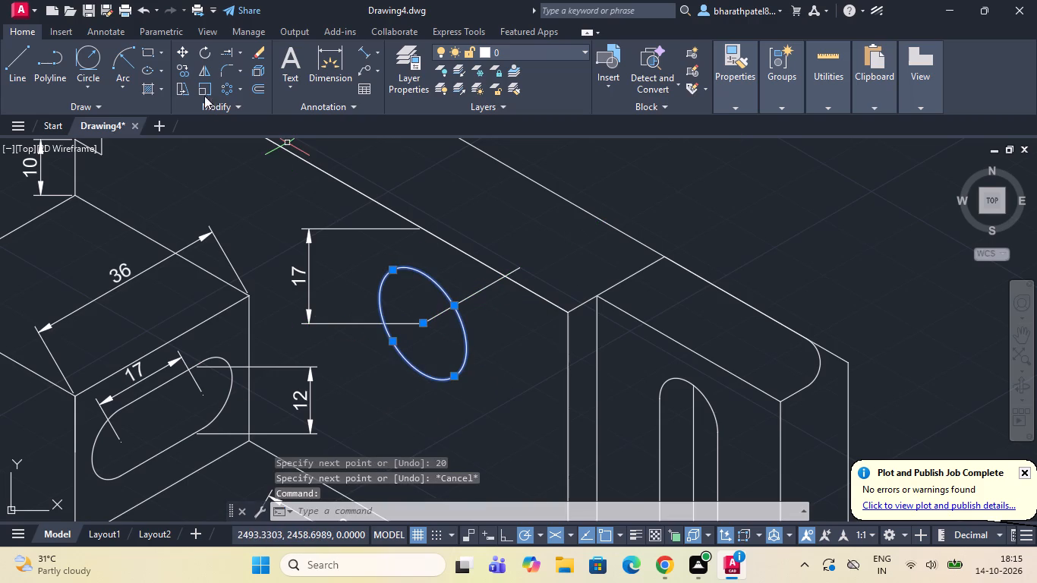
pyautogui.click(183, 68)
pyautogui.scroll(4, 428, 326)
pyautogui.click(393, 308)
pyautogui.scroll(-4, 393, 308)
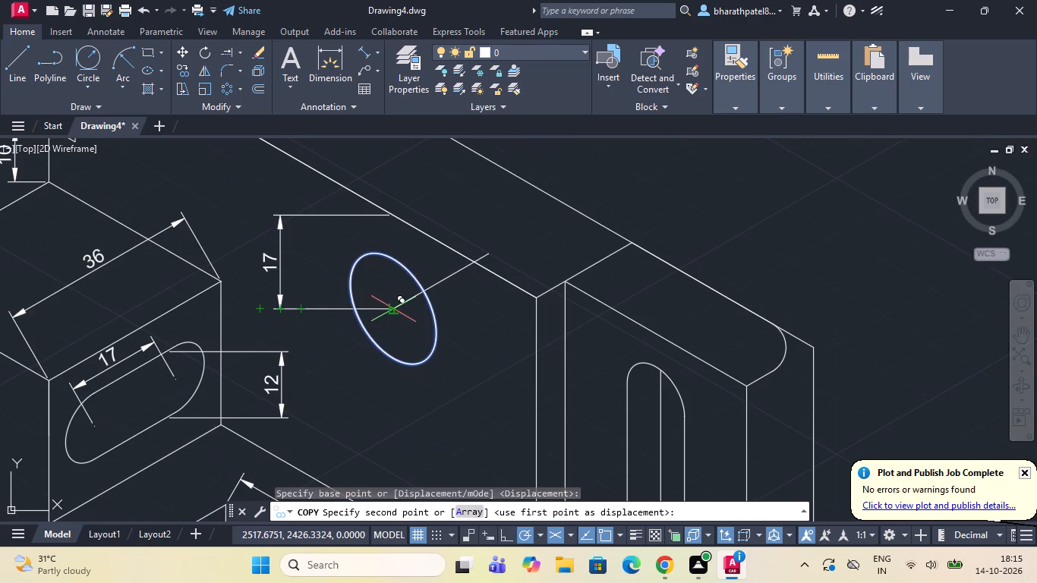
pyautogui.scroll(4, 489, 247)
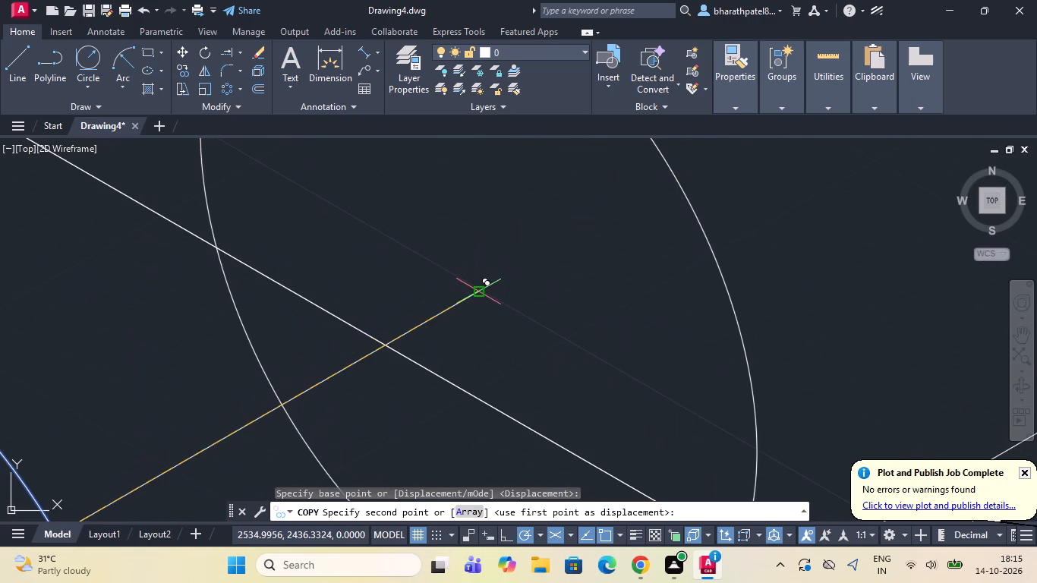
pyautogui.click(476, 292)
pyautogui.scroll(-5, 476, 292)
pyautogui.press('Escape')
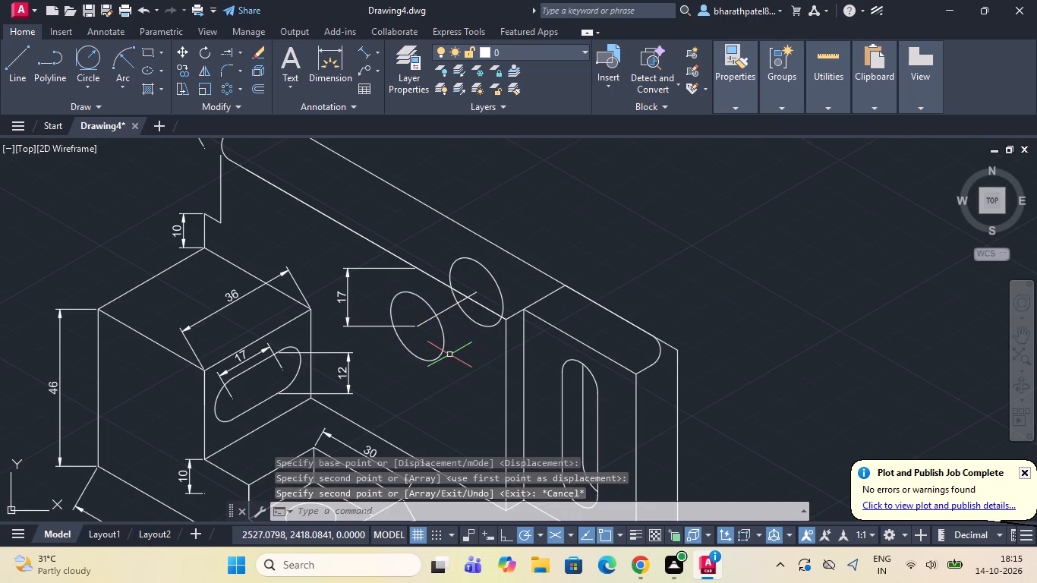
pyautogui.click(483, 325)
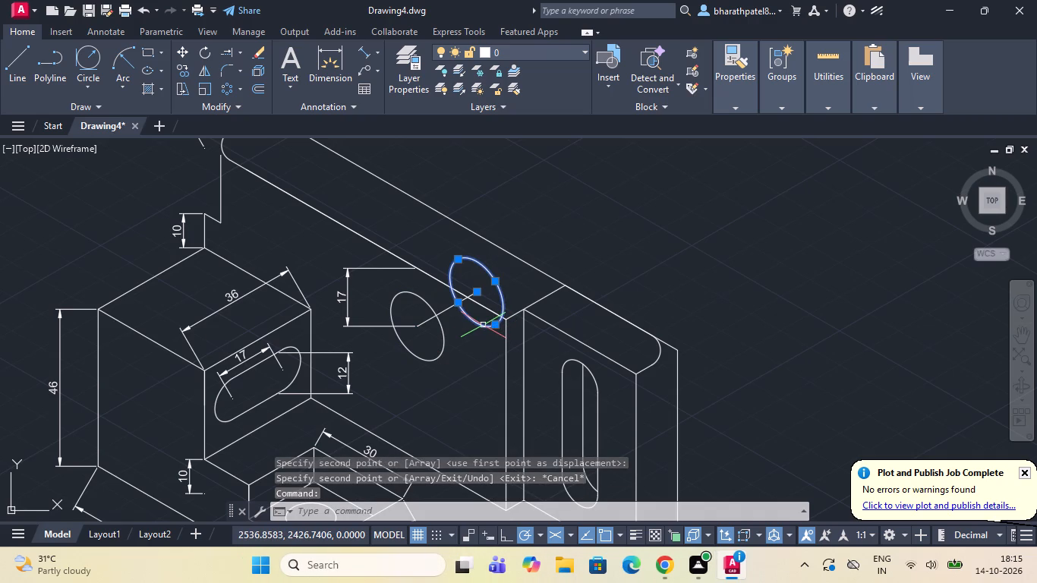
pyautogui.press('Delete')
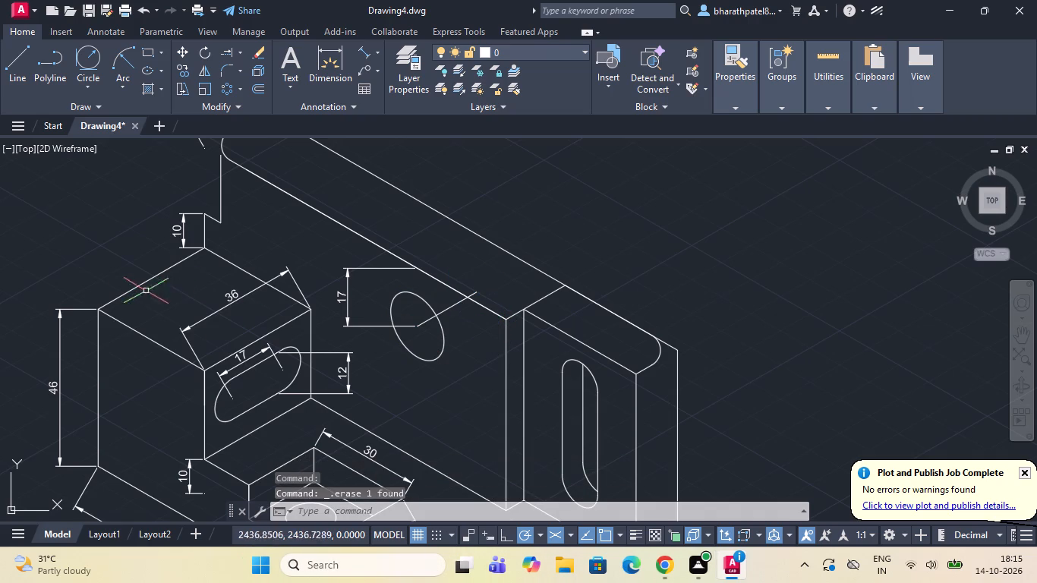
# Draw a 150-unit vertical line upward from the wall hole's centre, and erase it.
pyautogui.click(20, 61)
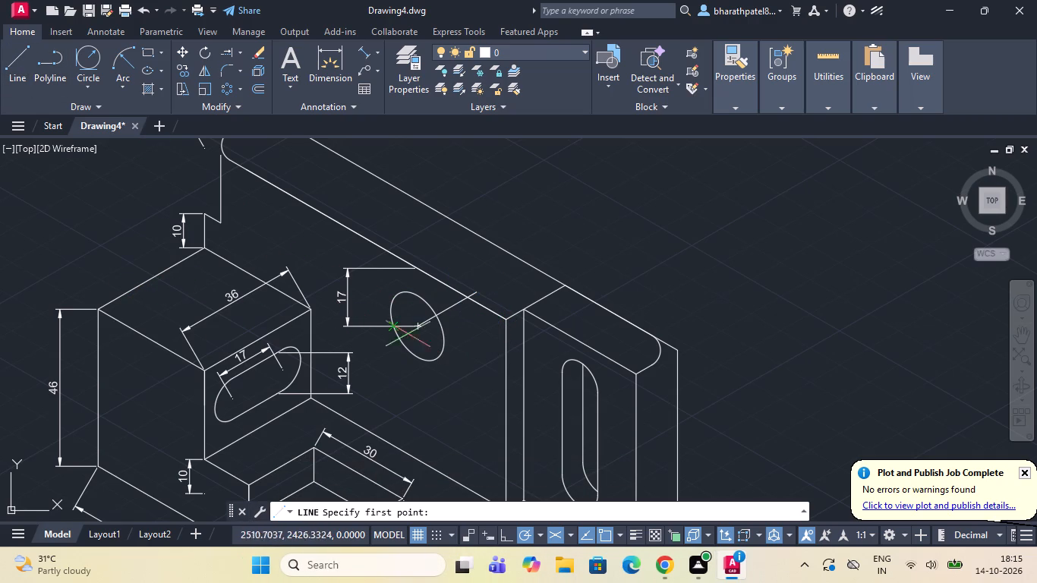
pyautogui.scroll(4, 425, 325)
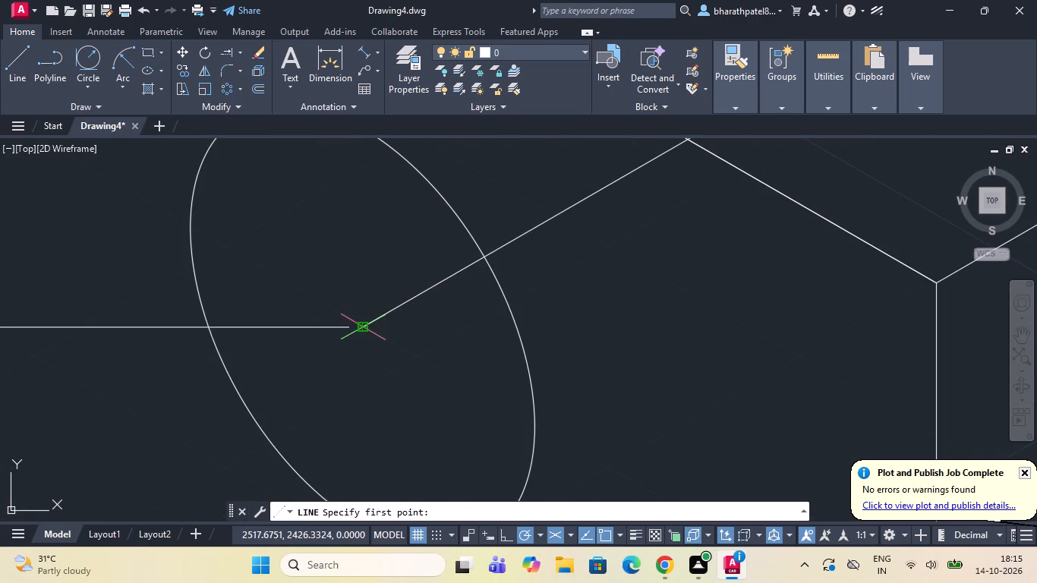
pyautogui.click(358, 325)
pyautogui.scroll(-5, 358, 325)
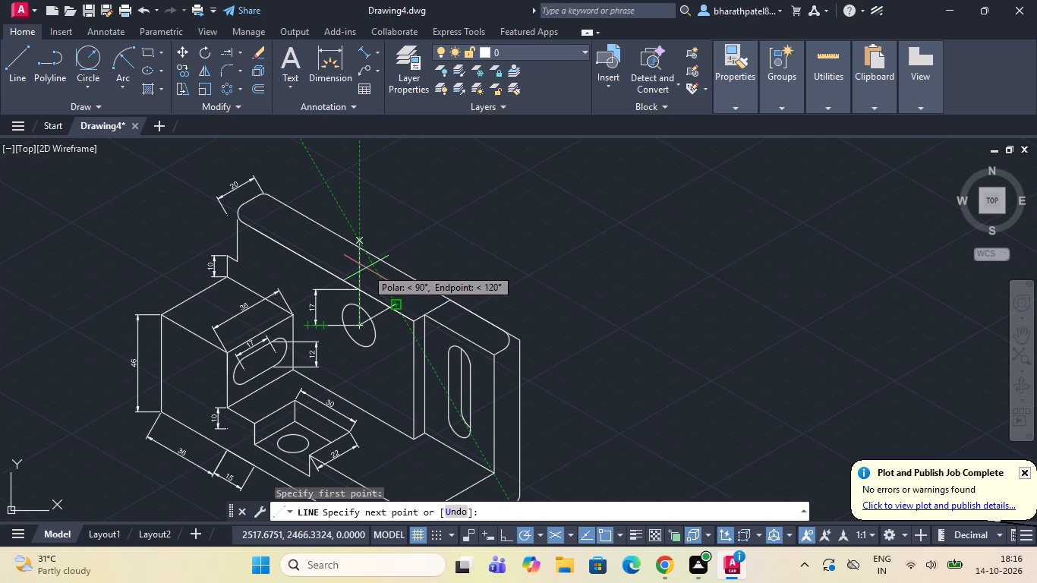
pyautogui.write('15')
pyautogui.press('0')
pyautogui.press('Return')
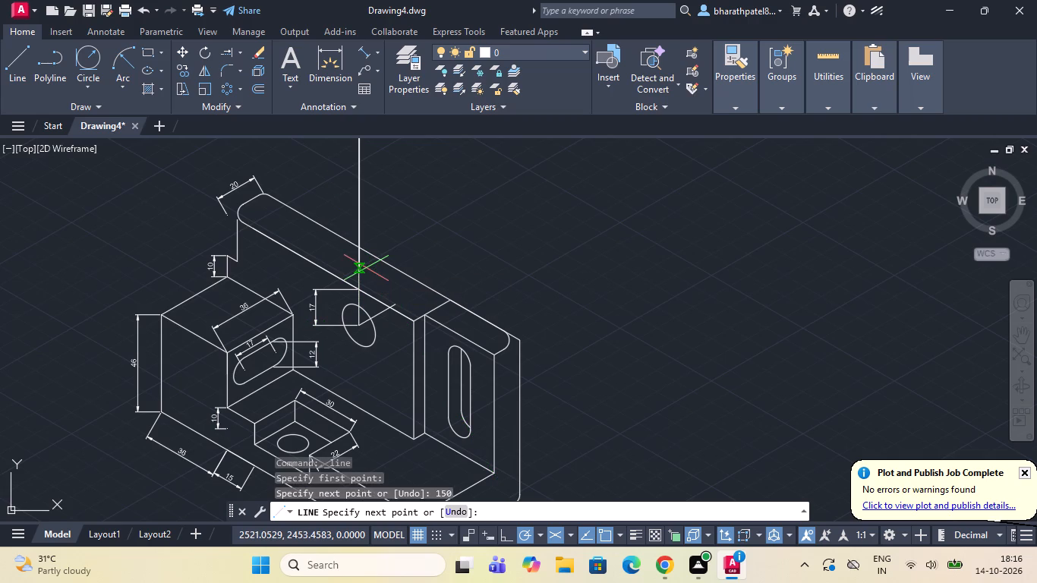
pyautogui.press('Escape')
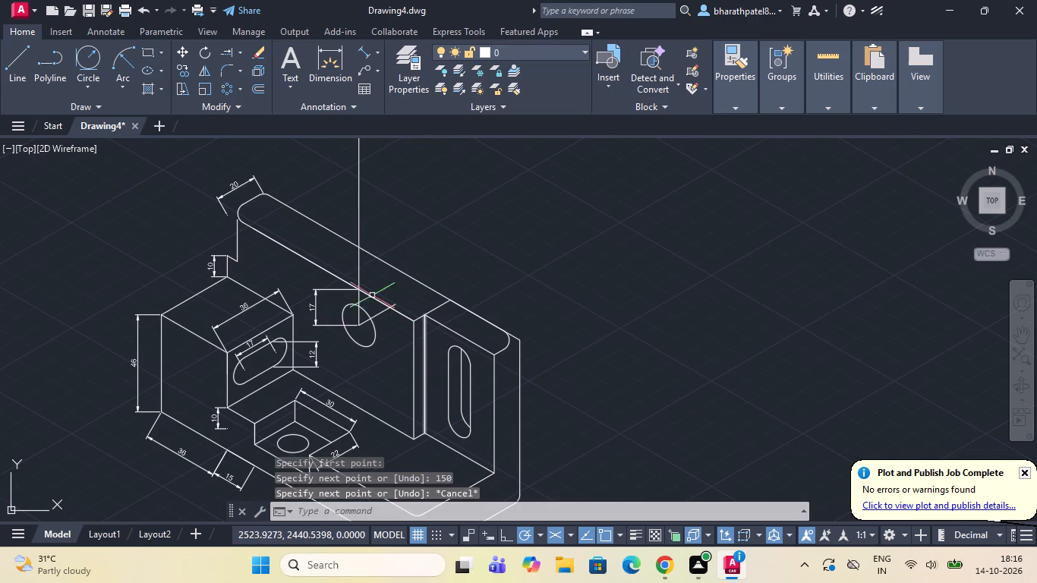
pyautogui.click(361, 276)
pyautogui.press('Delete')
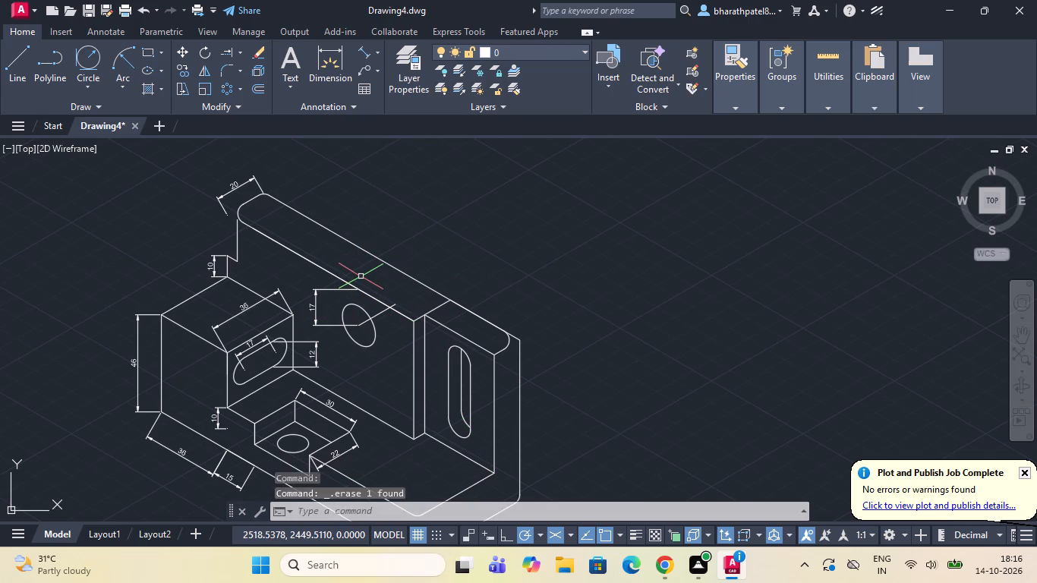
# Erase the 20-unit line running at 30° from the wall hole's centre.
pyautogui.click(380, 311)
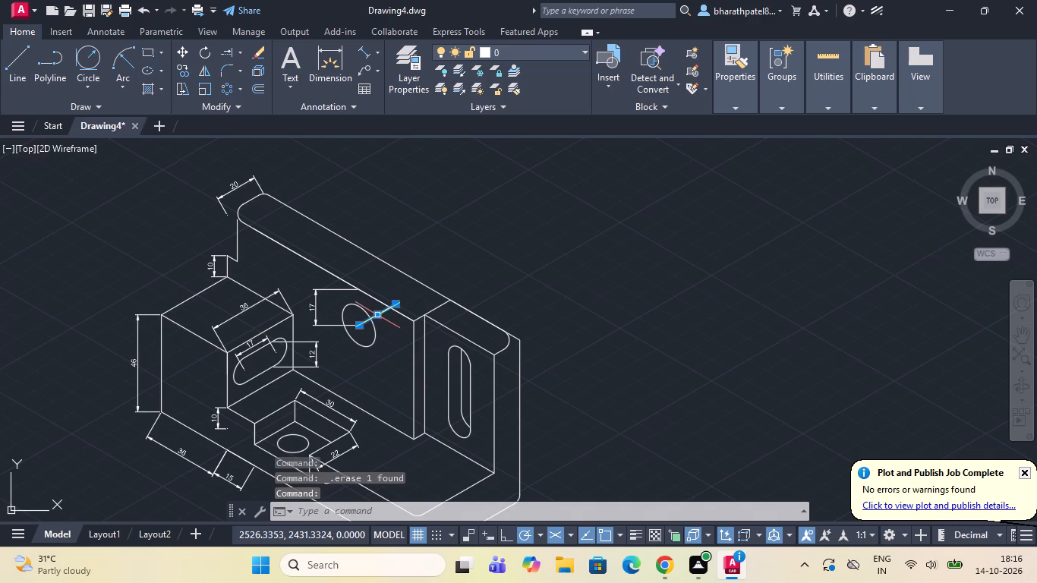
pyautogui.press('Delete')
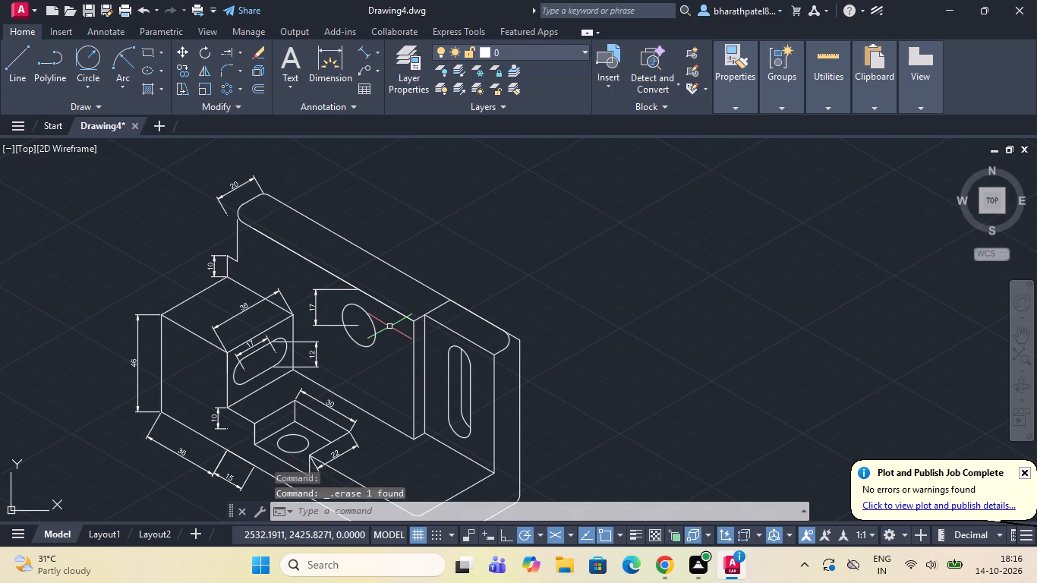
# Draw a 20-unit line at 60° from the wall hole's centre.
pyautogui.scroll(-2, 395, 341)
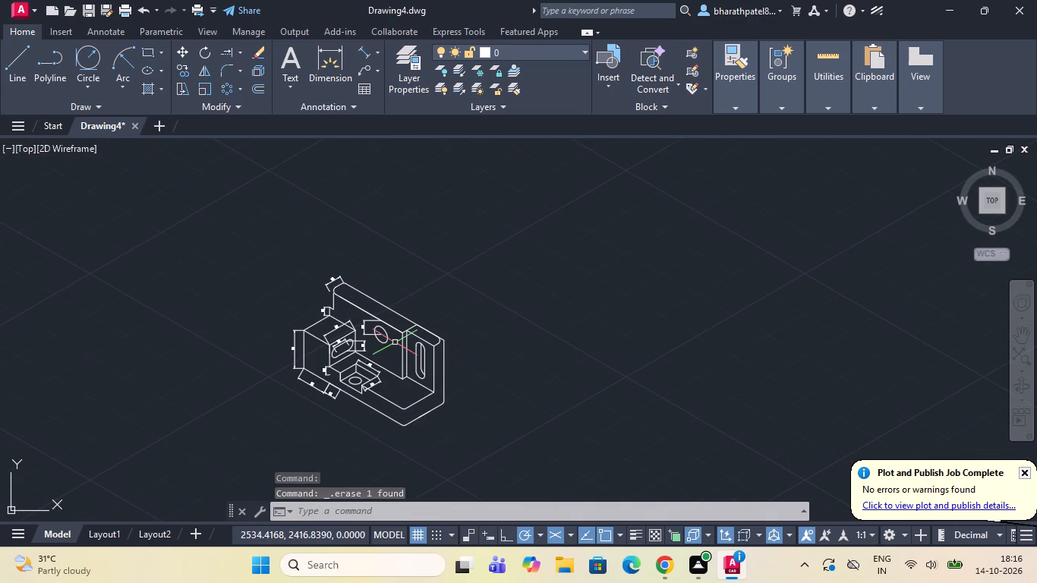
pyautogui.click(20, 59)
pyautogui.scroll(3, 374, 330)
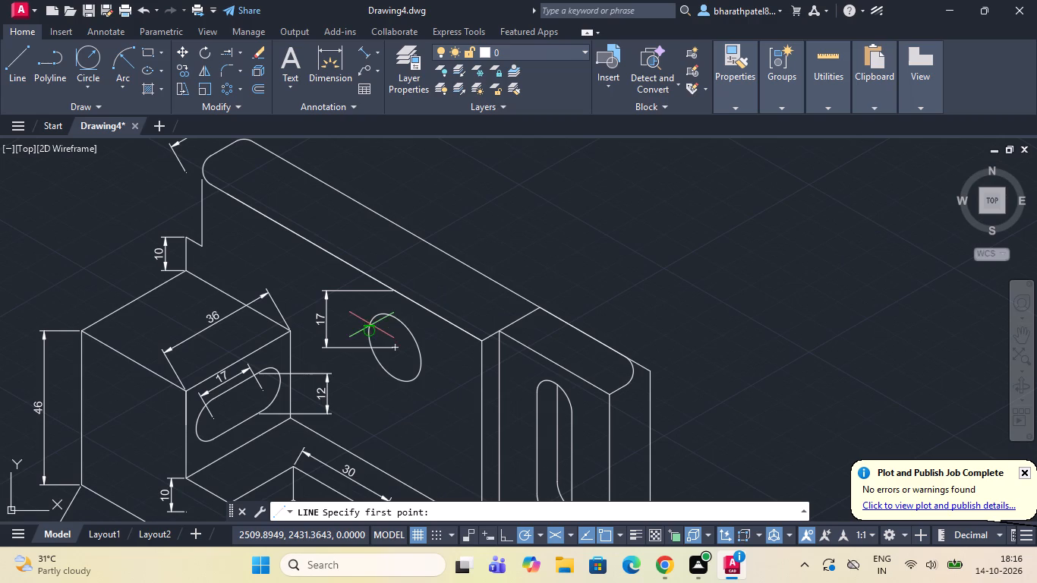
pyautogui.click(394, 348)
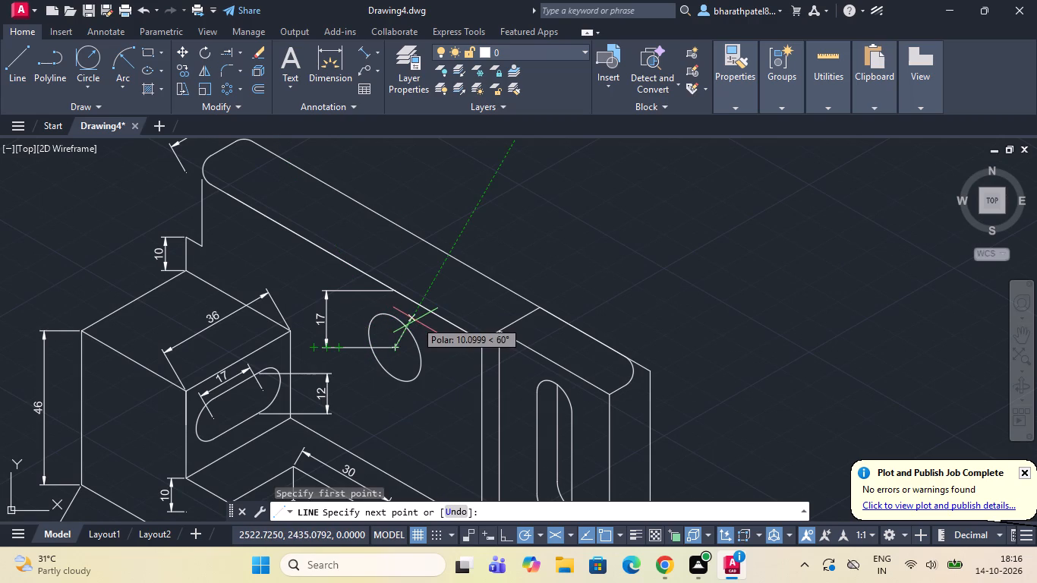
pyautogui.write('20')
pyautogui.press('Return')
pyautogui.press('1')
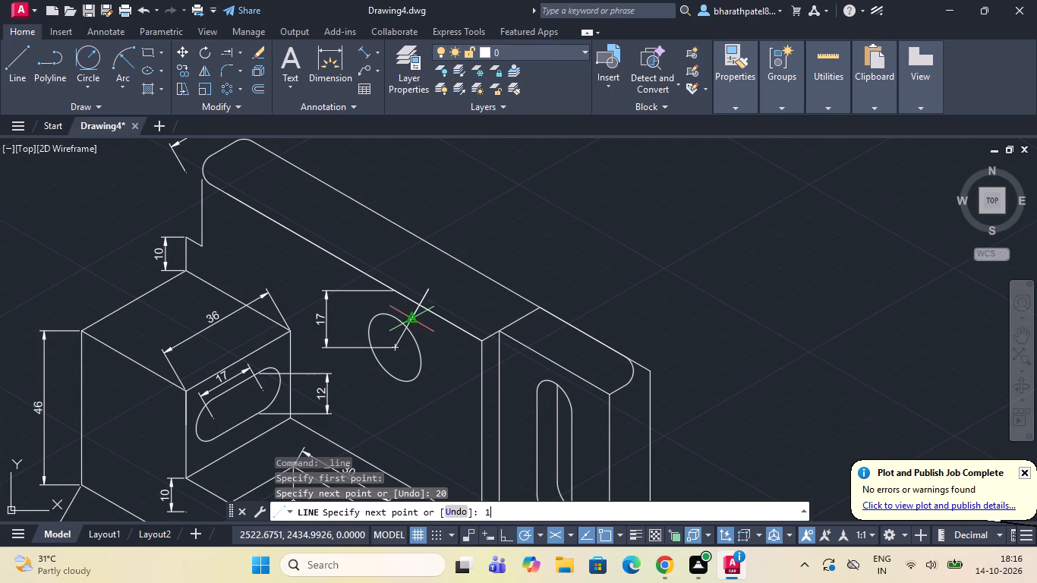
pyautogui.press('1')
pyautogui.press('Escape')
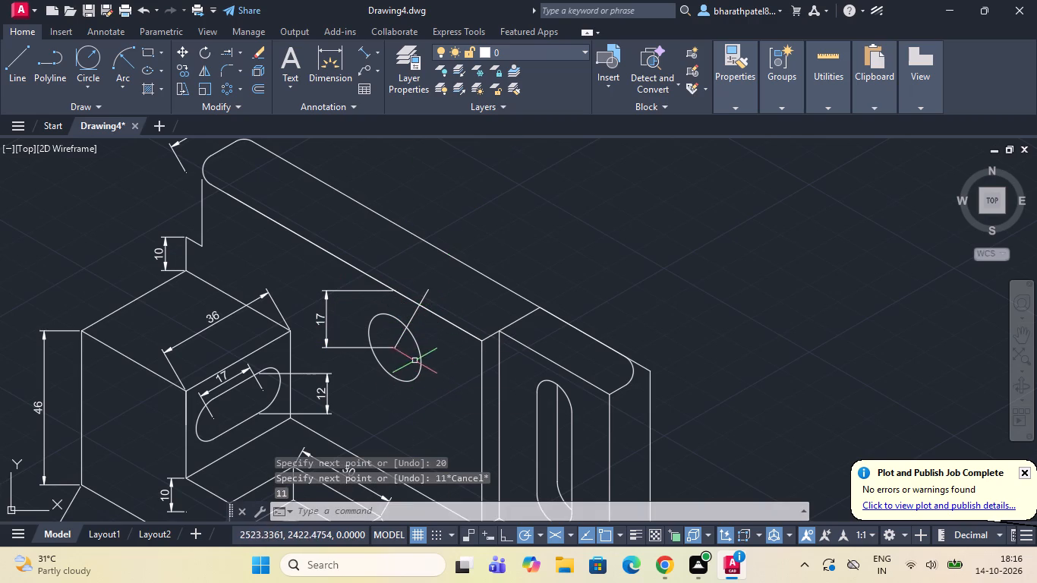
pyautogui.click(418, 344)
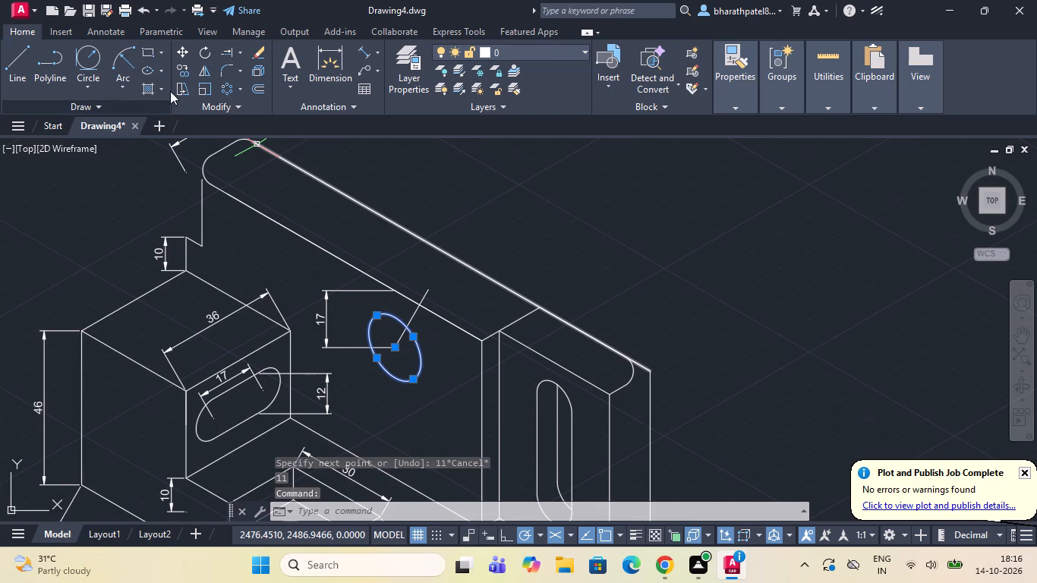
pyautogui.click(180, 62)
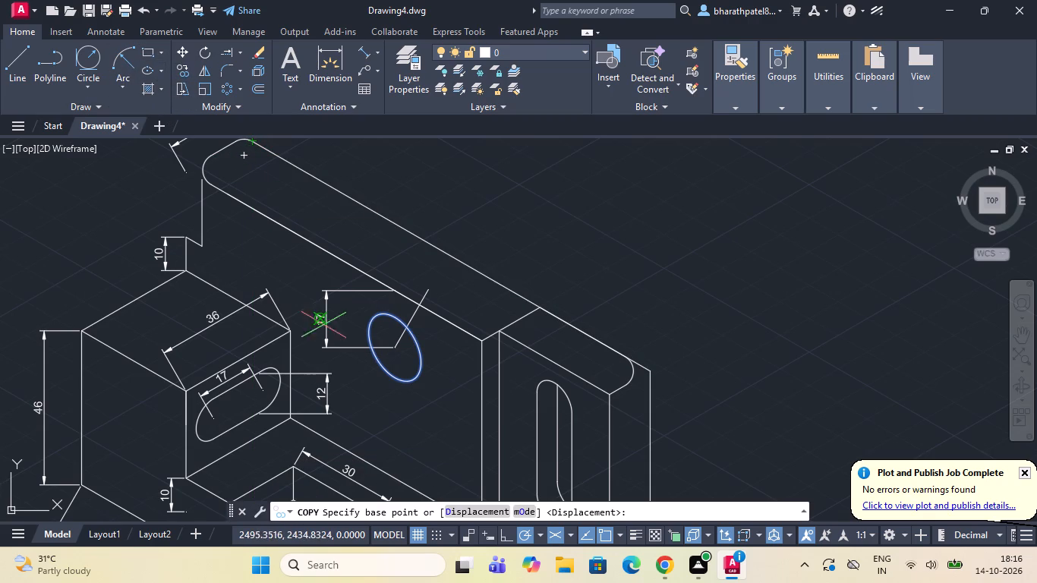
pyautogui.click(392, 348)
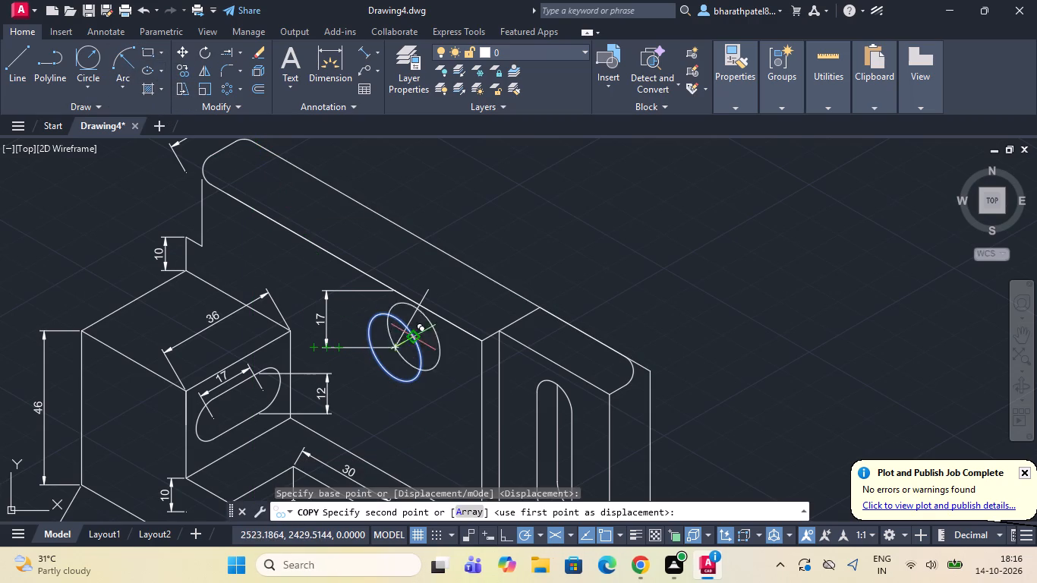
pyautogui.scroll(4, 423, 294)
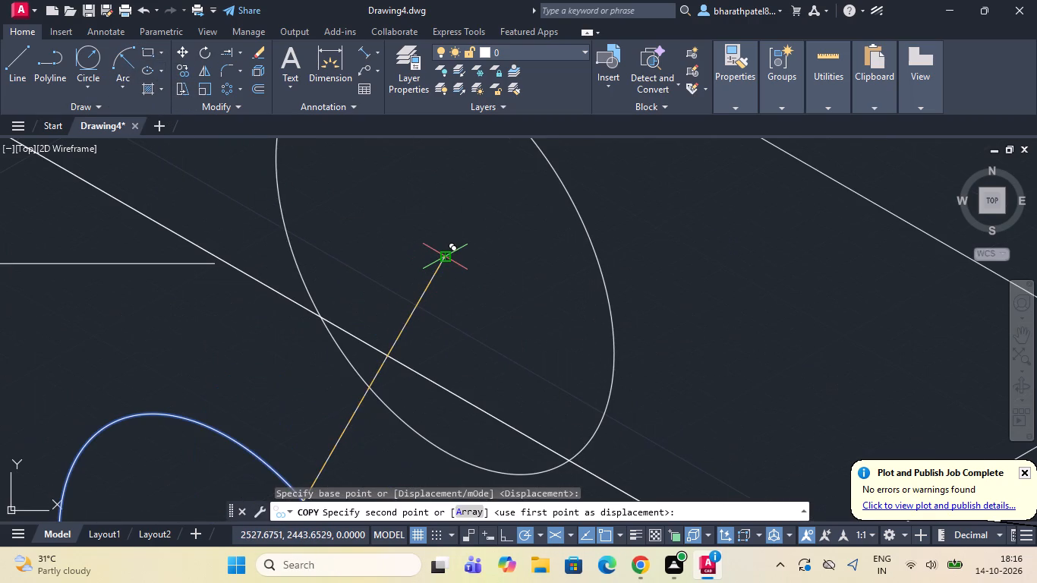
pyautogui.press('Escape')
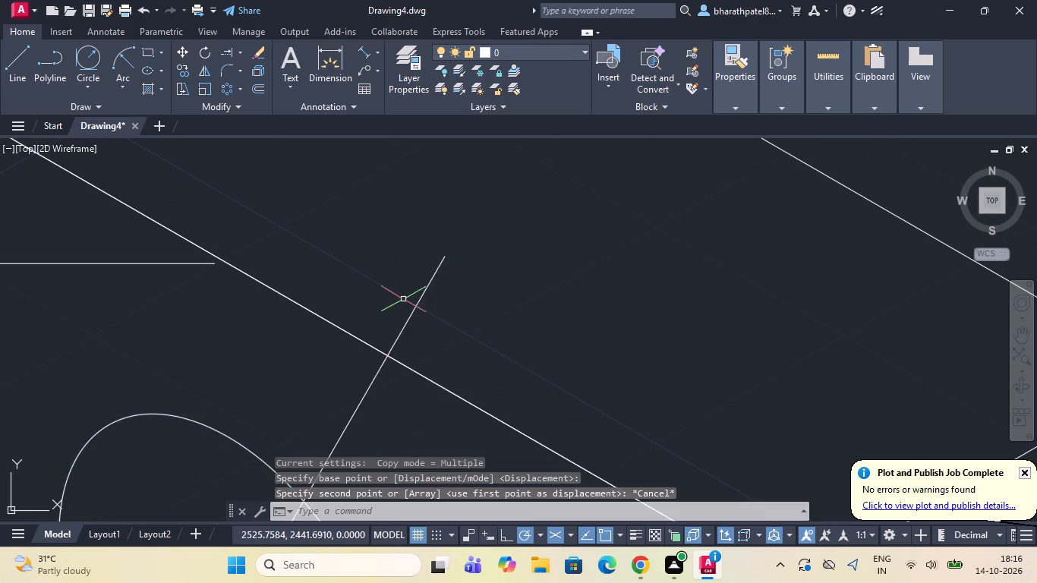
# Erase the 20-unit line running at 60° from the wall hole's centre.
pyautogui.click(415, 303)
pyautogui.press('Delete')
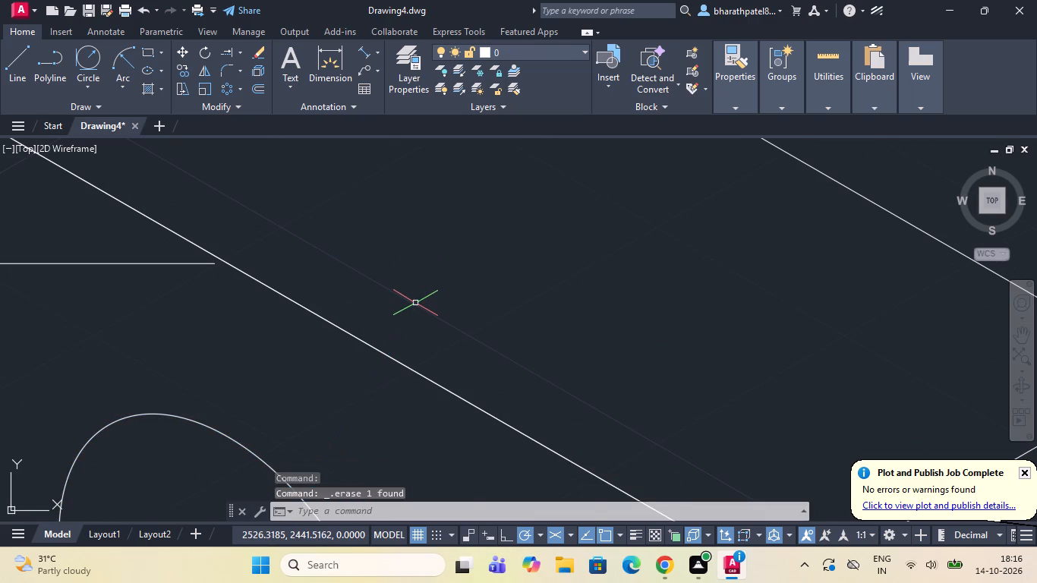
# Draw a helper line straight down from the wall hole's centre, continuing parallel to the wall's bottom edge to just past its vertical end edge.
pyautogui.scroll(-4, 415, 303)
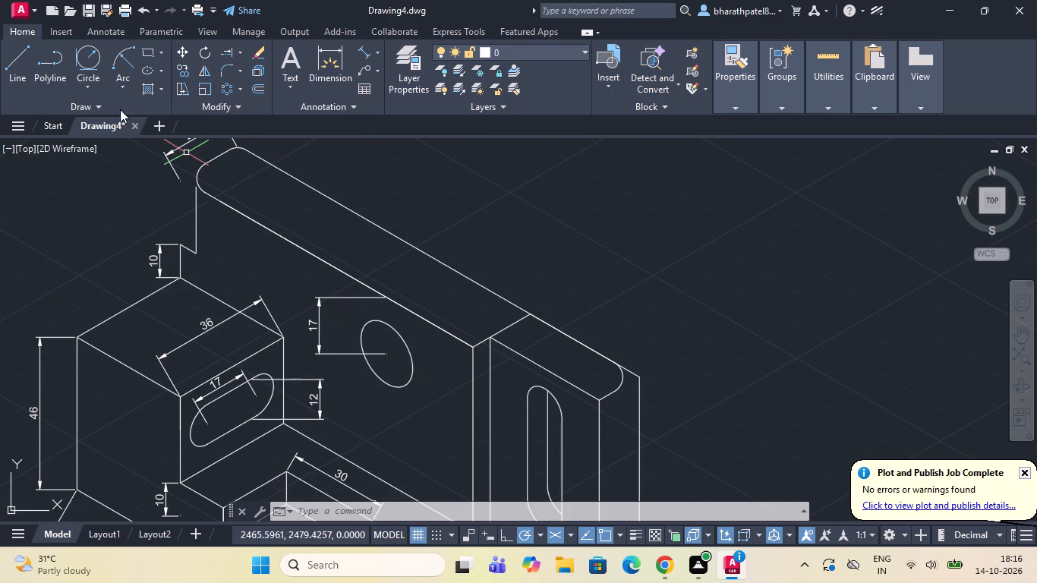
pyautogui.click(15, 65)
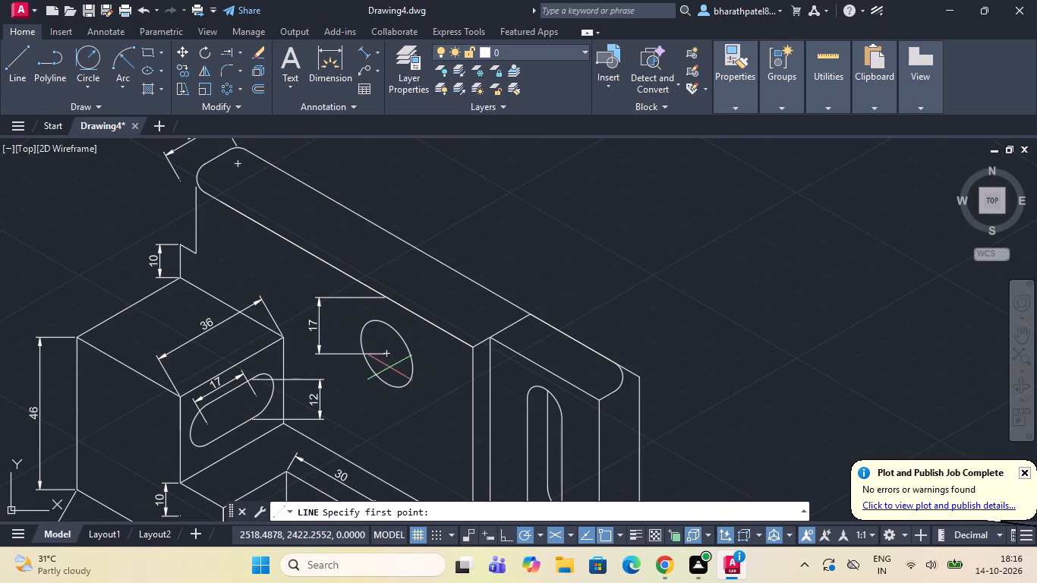
pyautogui.click(383, 355)
pyautogui.scroll(-3, 382, 357)
pyautogui.scroll(2, 376, 384)
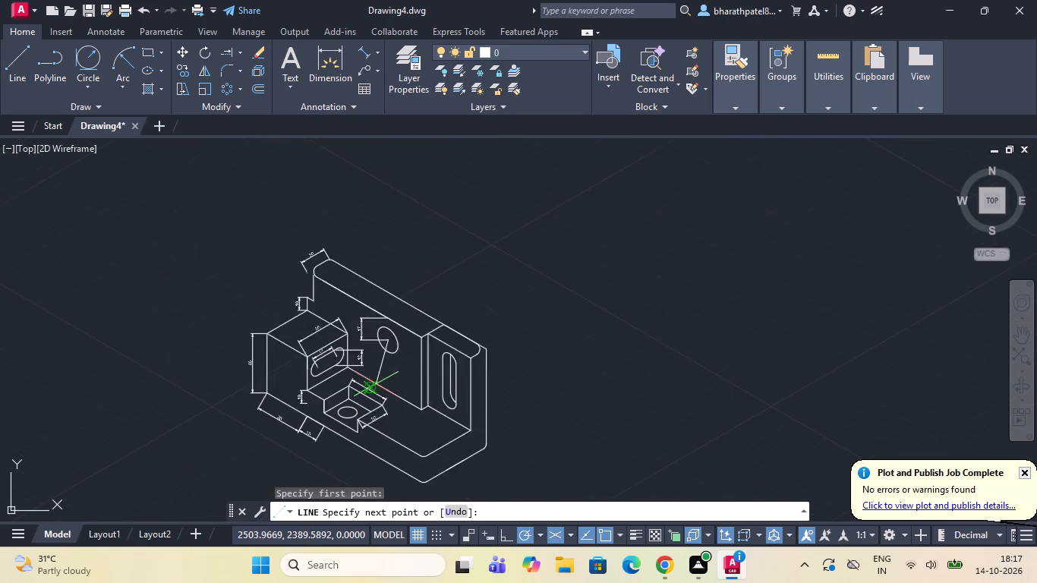
pyautogui.click(395, 369)
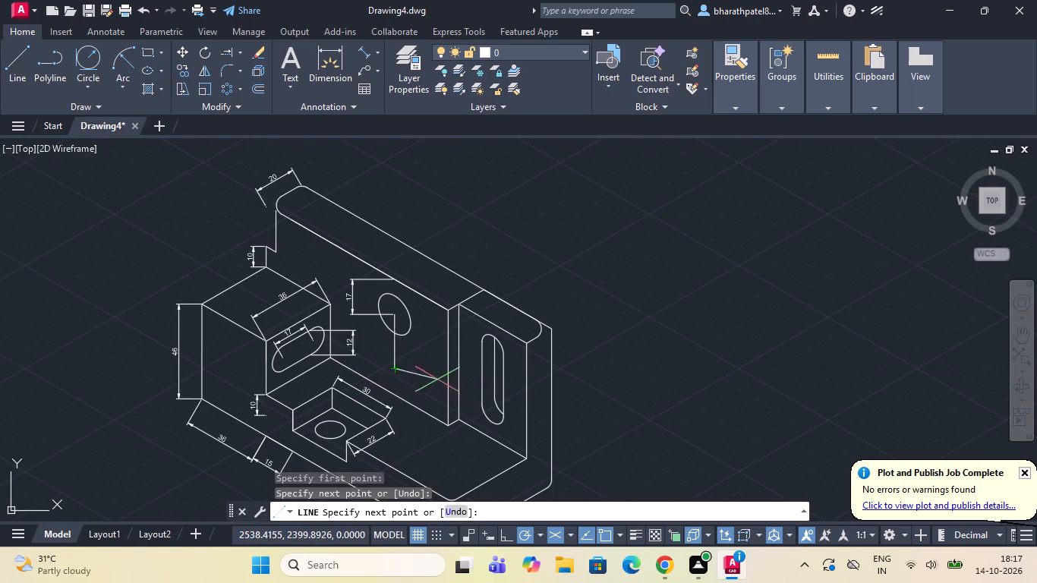
pyautogui.scroll(3, 446, 395)
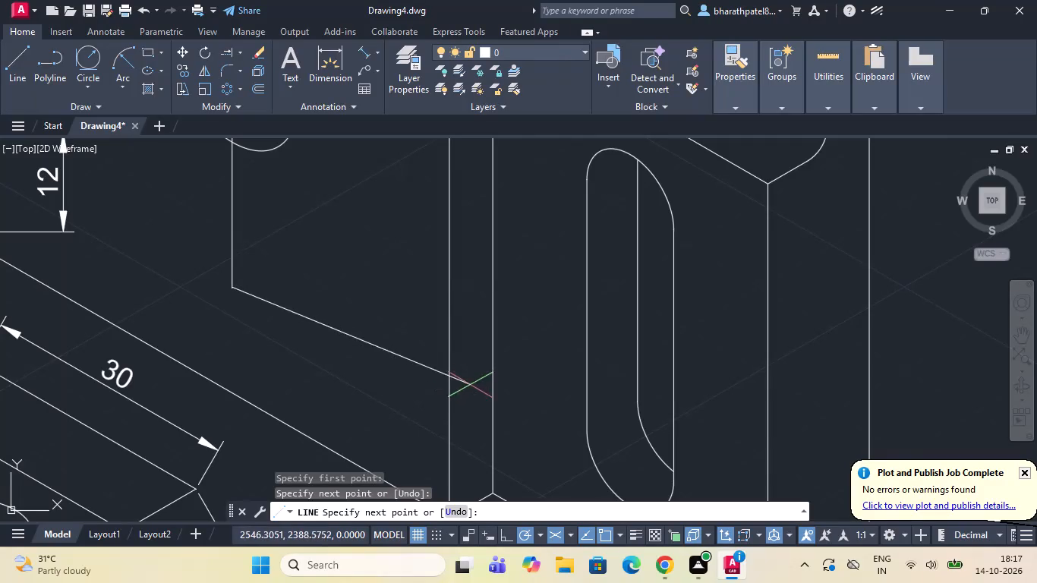
pyautogui.click(459, 418)
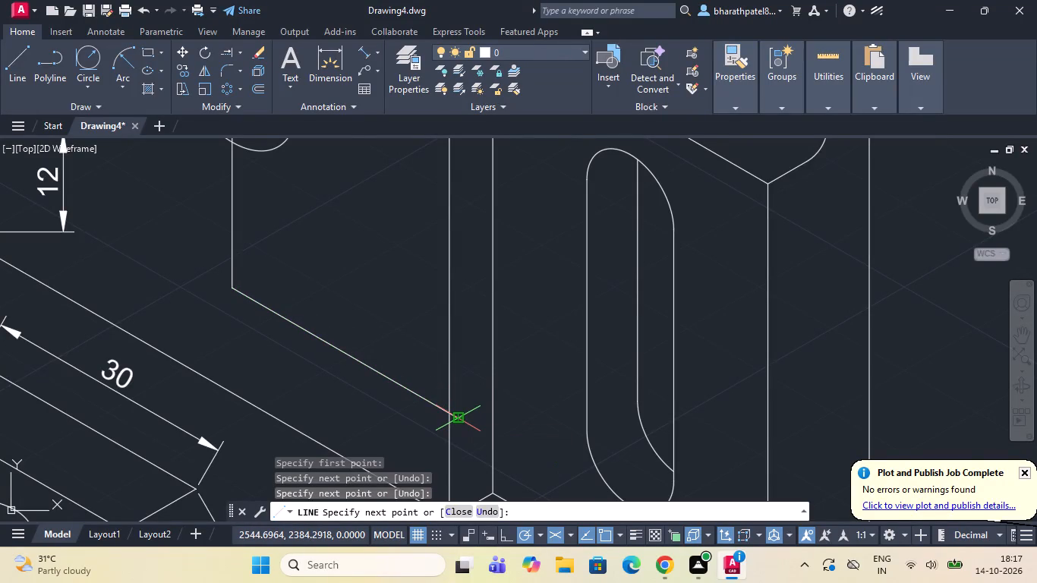
pyautogui.press('Escape')
# Add an aligned dimension on the sloping helper line, from the vertical helper's lower end to the wall's vertical end edge.
pyautogui.scroll(-2, 459, 418)
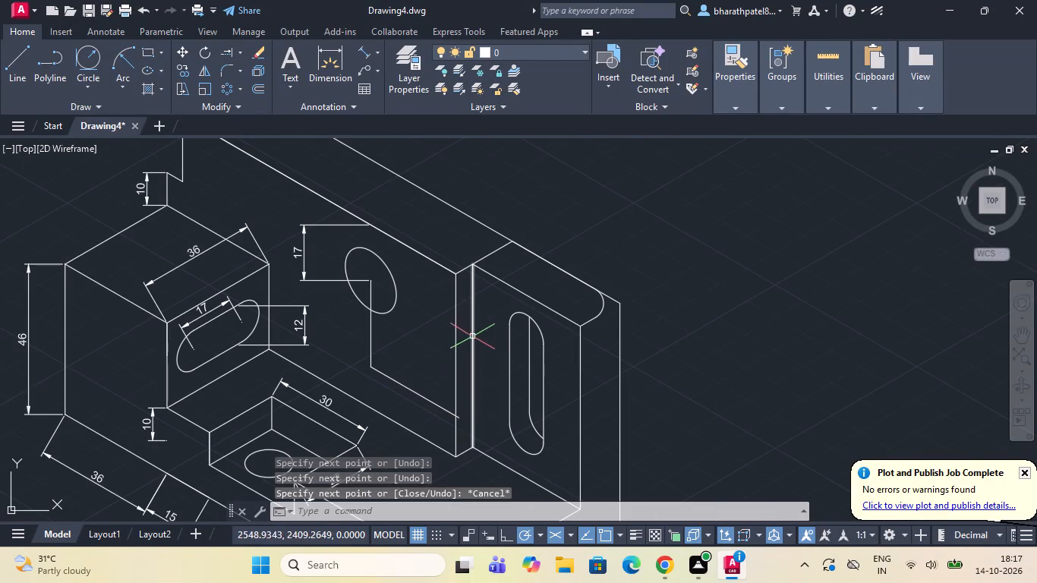
pyautogui.click(364, 48)
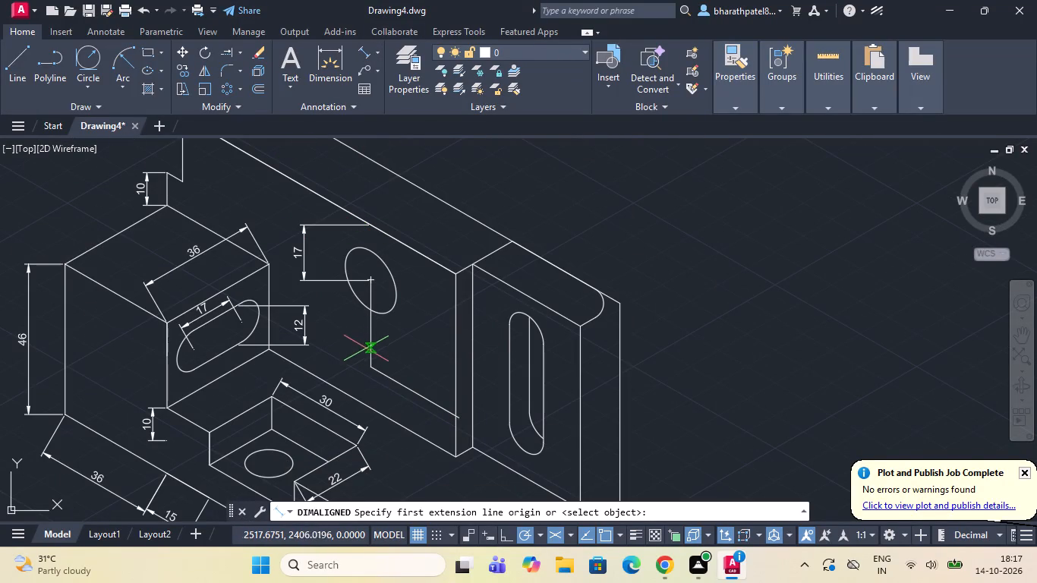
pyautogui.click(368, 366)
pyautogui.scroll(5, 448, 415)
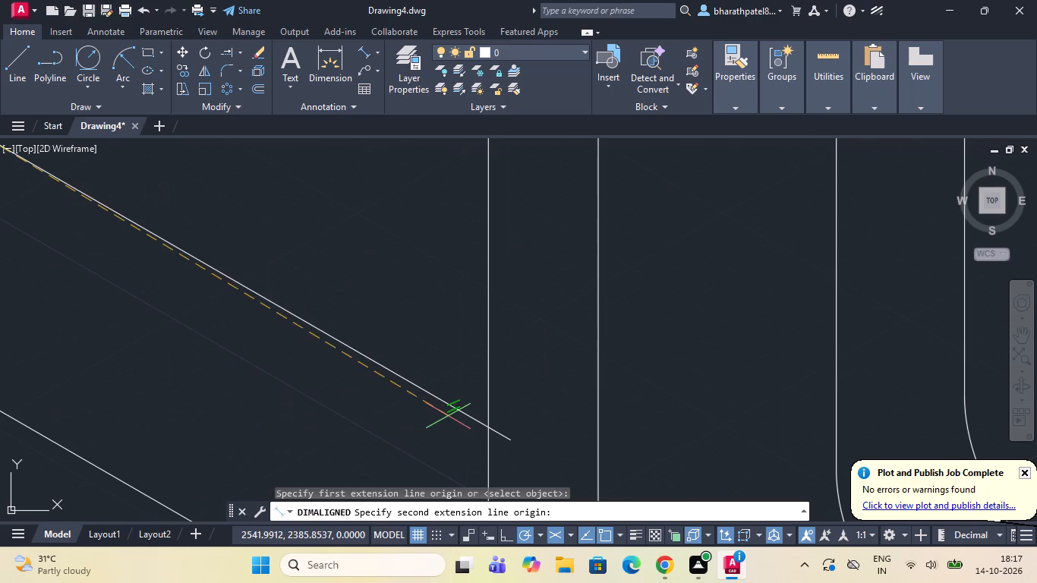
pyautogui.click(485, 424)
pyautogui.scroll(-2, 485, 424)
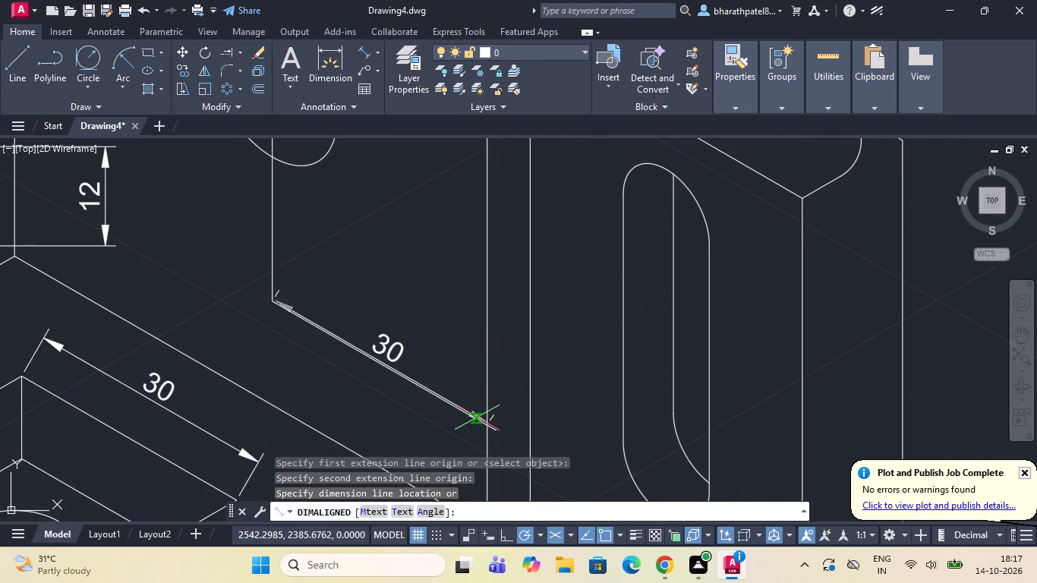
pyautogui.click(477, 420)
# Erase the sloping helper line beneath the new aligned dimension, keeping the dimension.
pyautogui.scroll(3, 498, 437)
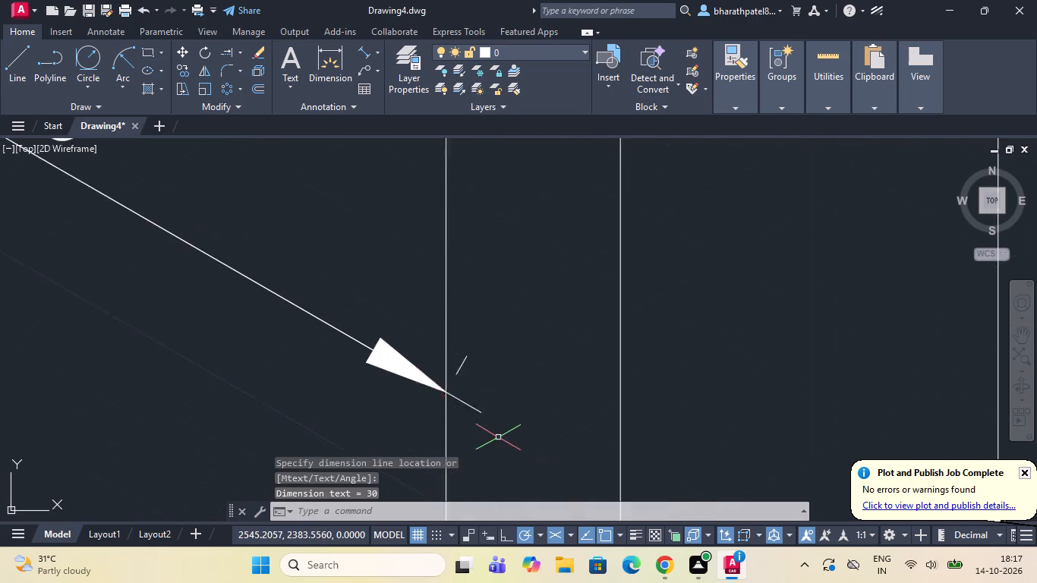
pyautogui.scroll(1, 498, 437)
pyautogui.click(466, 395)
pyautogui.scroll(-10, 466, 395)
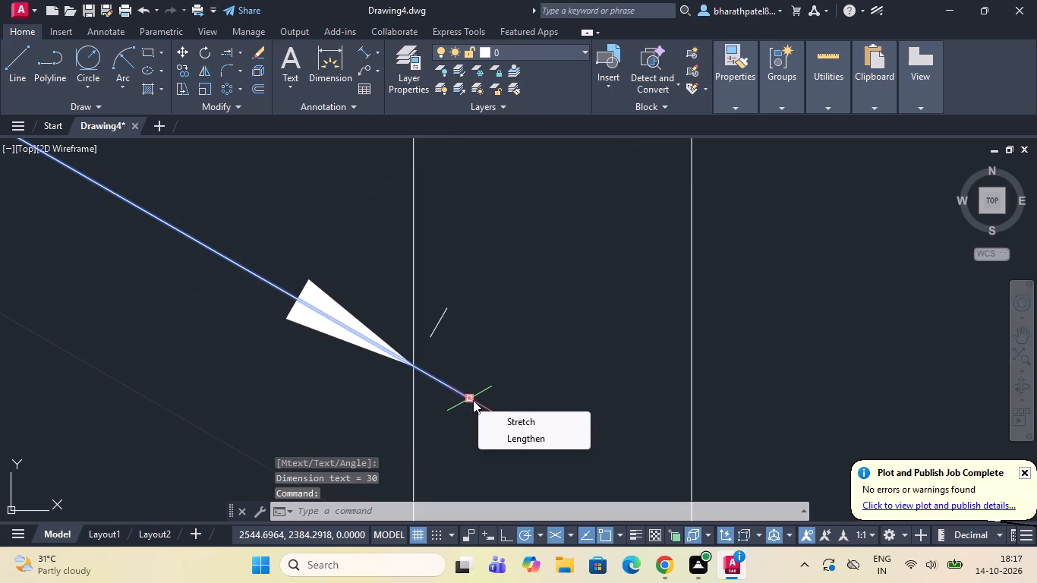
pyautogui.scroll(-5, 509, 355)
pyautogui.press('Delete')
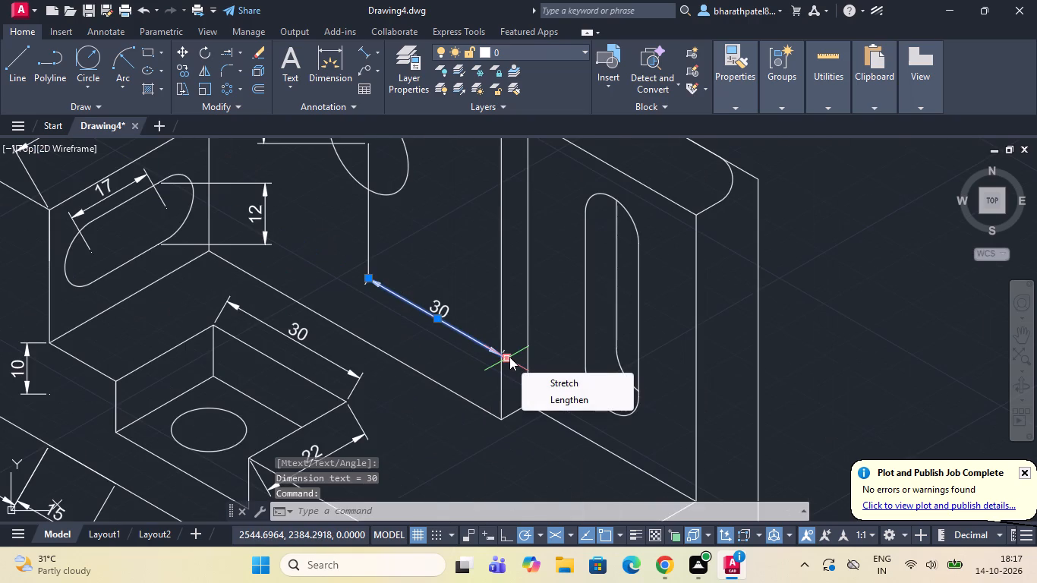
pyautogui.press('Delete')
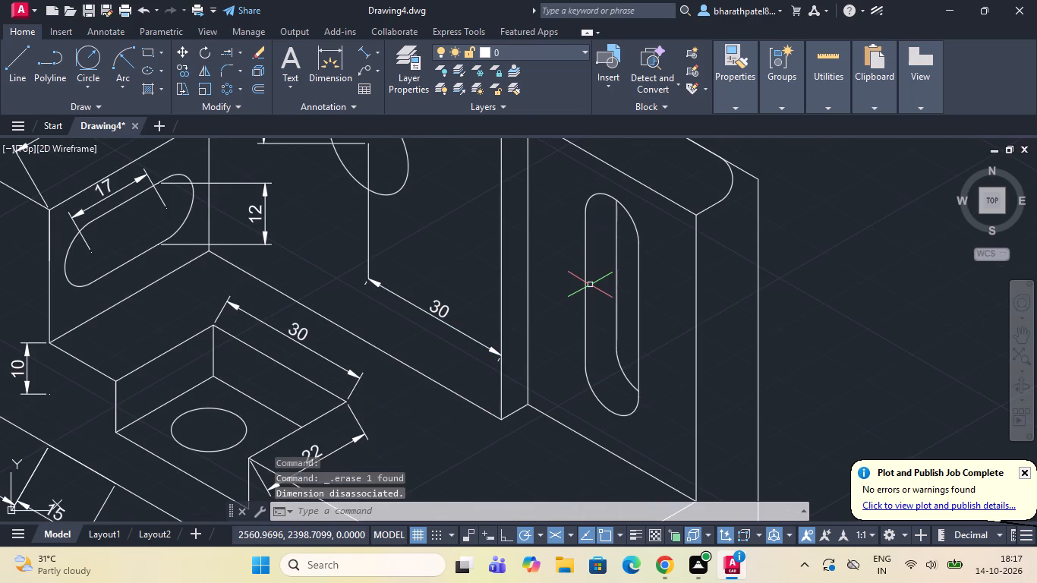
# Inspect the dimensions around the wall hole and the geometry around the vertical slot.
pyautogui.scroll(-2, 580, 303)
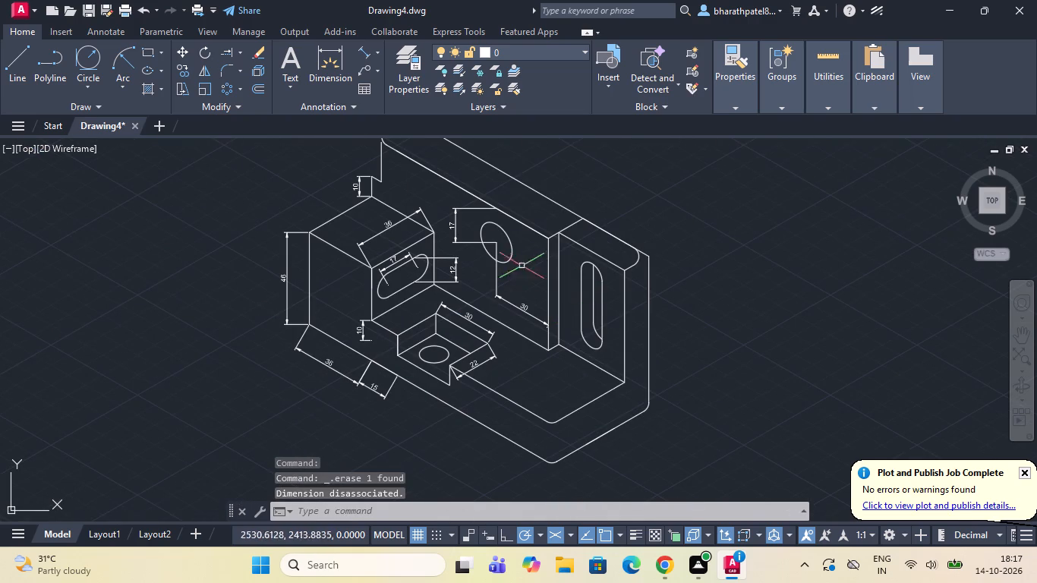
pyautogui.scroll(2, 494, 229)
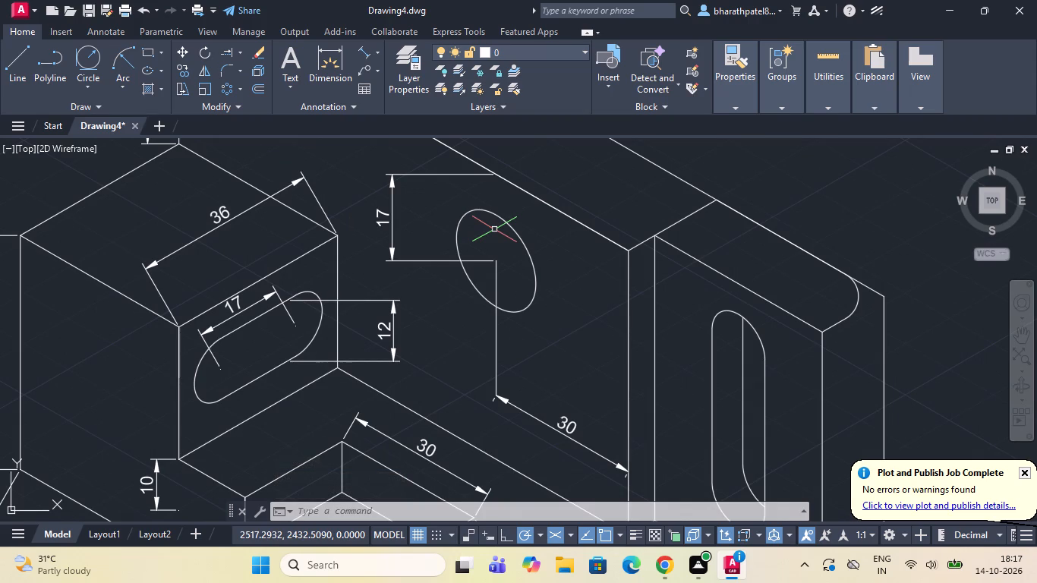
pyautogui.scroll(-1, 494, 232)
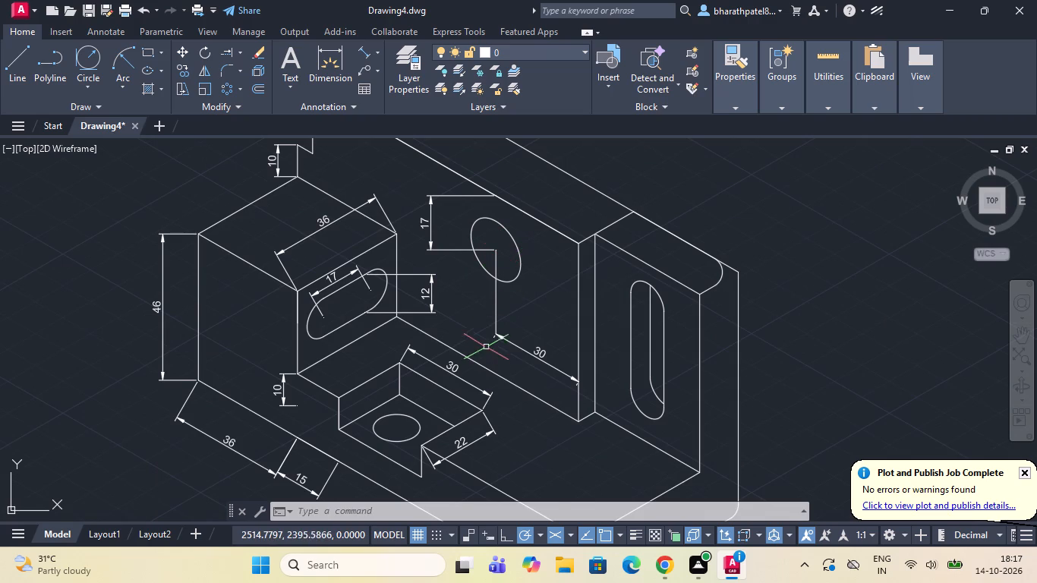
pyautogui.scroll(-1, 486, 342)
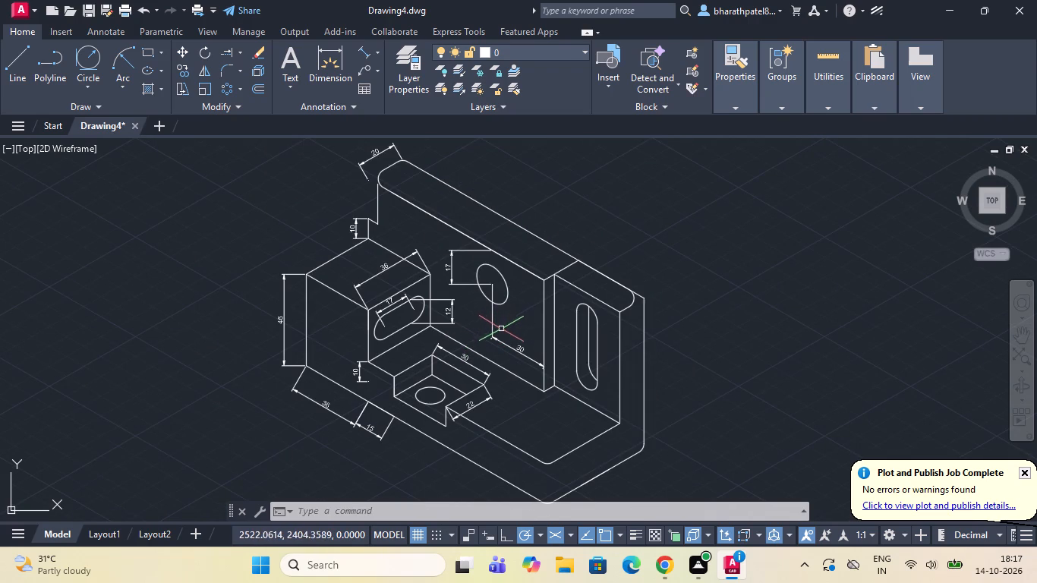
pyautogui.scroll(3, 647, 336)
pyautogui.scroll(-2, 647, 336)
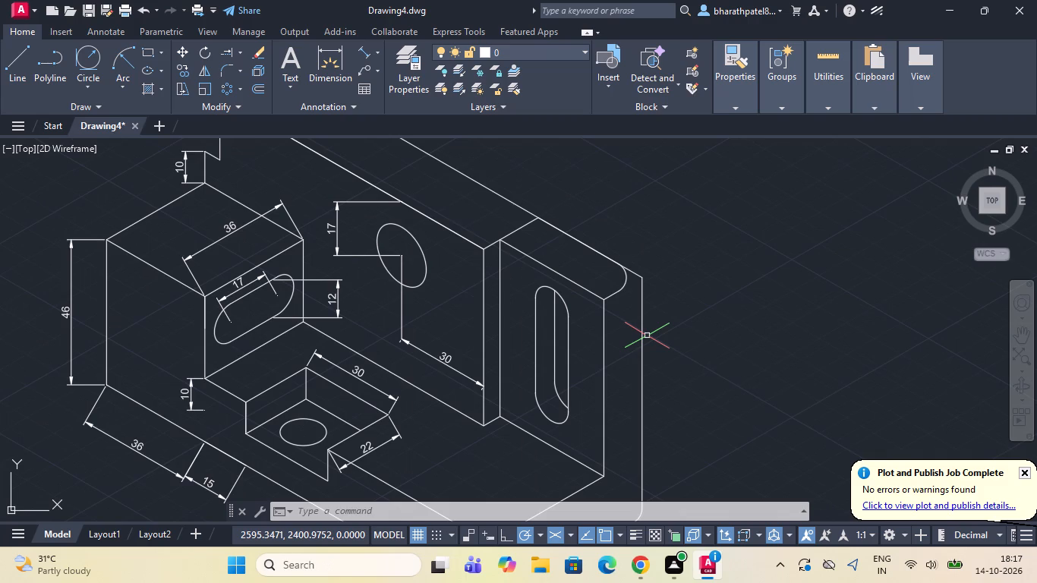
pyautogui.scroll(-2, 647, 336)
pyautogui.scroll(1, 629, 380)
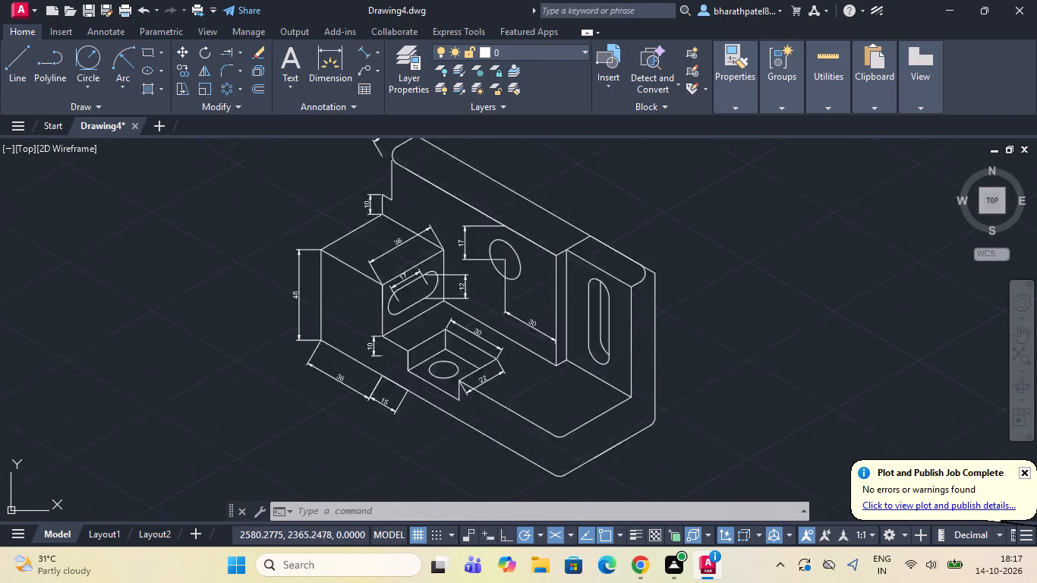
pyautogui.scroll(2, 629, 380)
pyautogui.scroll(-1, 629, 380)
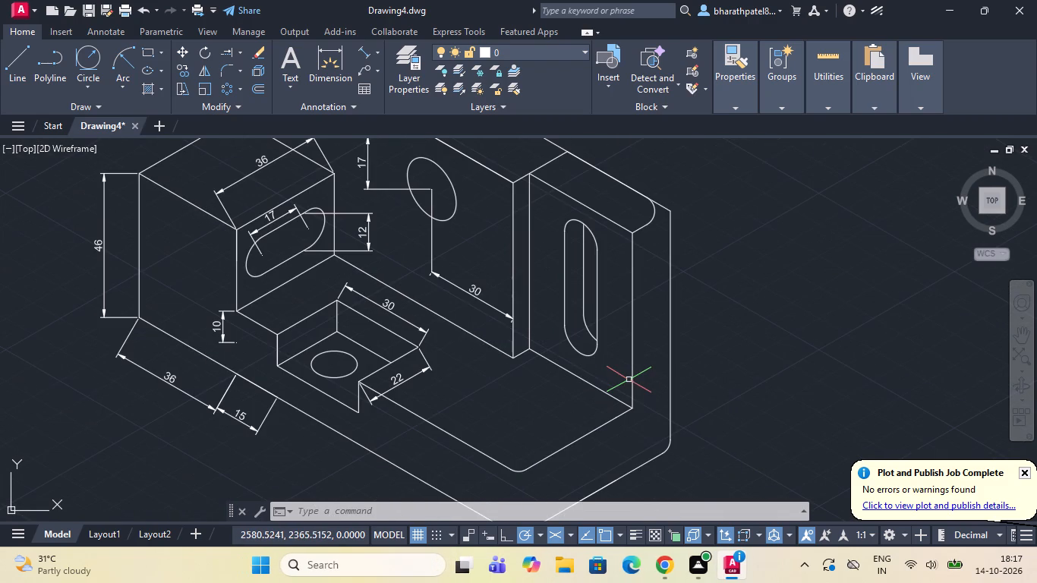
# Draw a vertical helper line 30 units long, straight up from the centre of the vertical slot's lower arc.
pyautogui.click(10, 57)
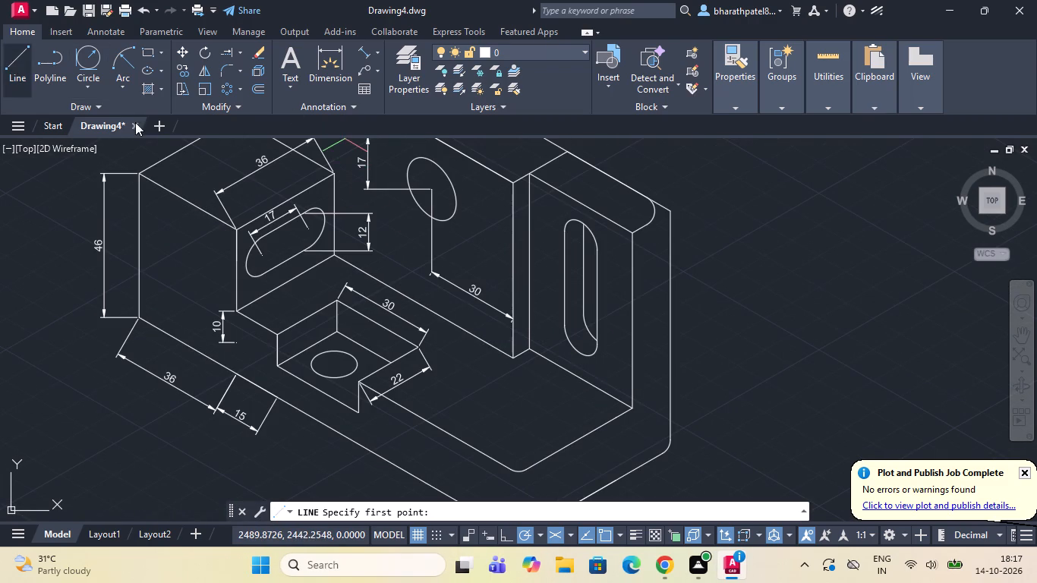
pyautogui.scroll(1, 583, 238)
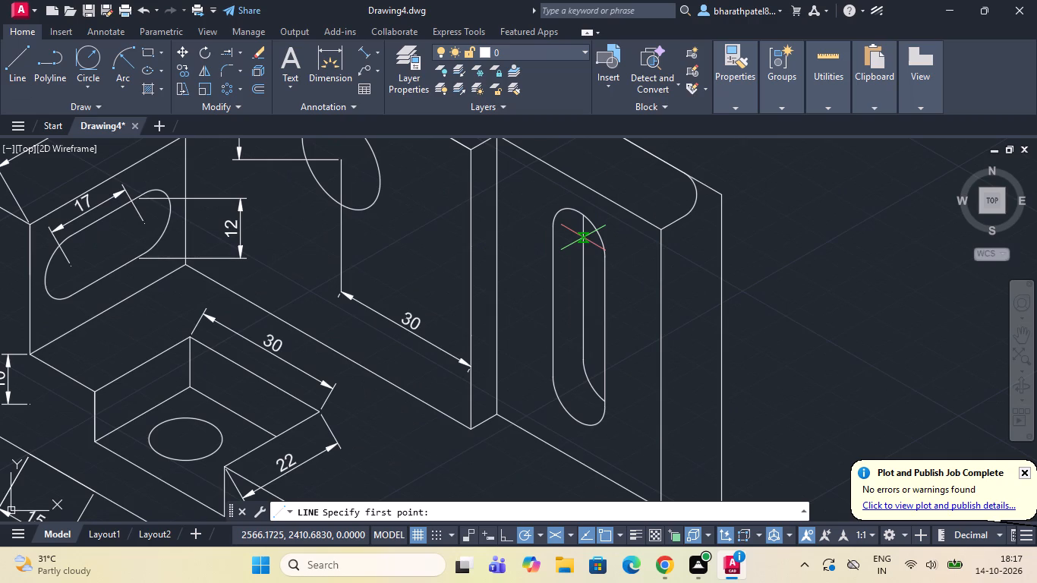
pyautogui.click(578, 391)
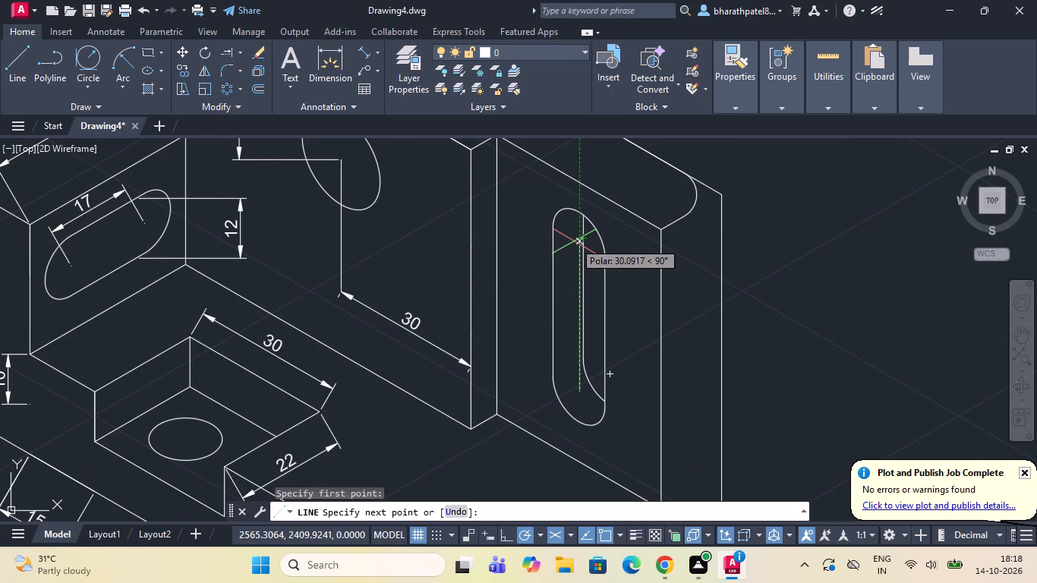
pyautogui.write('30')
pyautogui.press('Return')
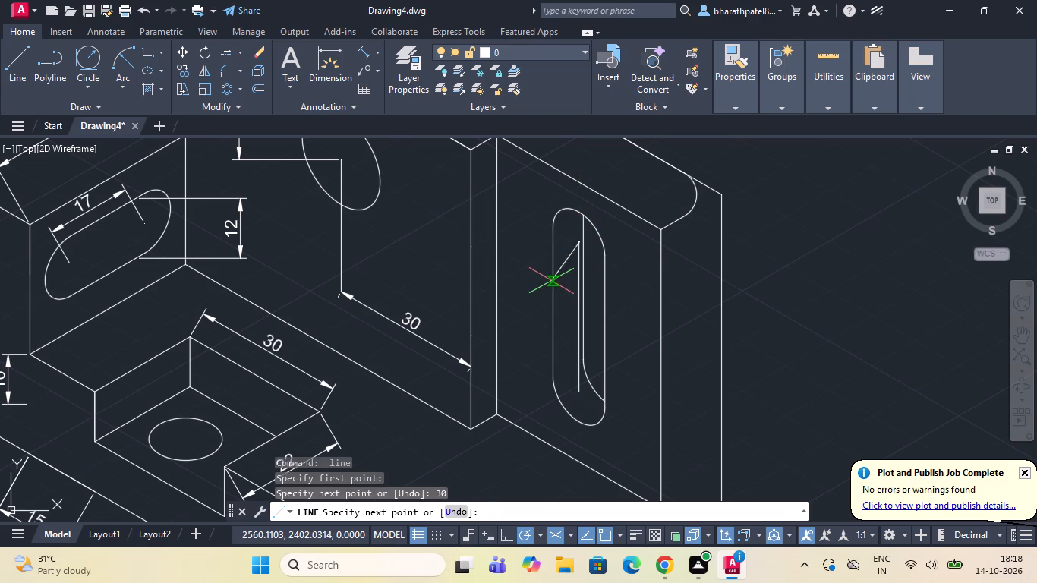
pyautogui.press('Escape')
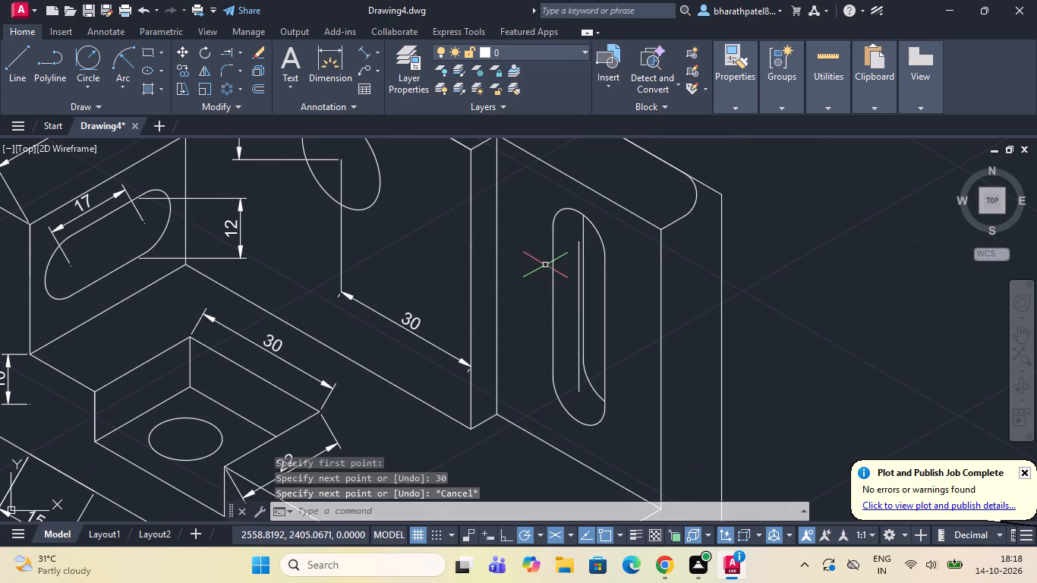
# Add an aligned dimension between the vertical helper line's two ends, placing it beside the slot on the wall-hole side.
pyautogui.click(369, 48)
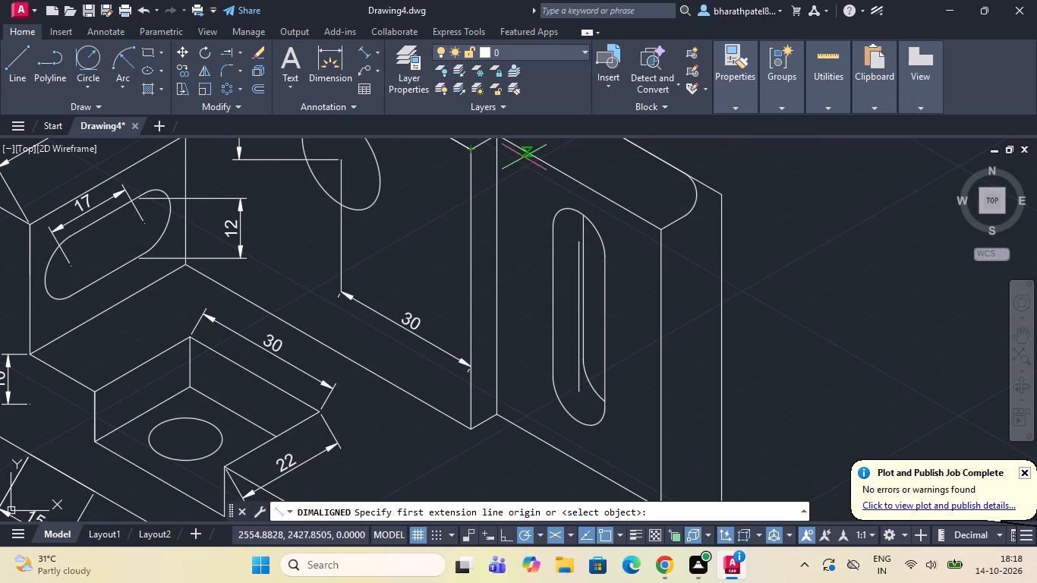
pyautogui.click(582, 242)
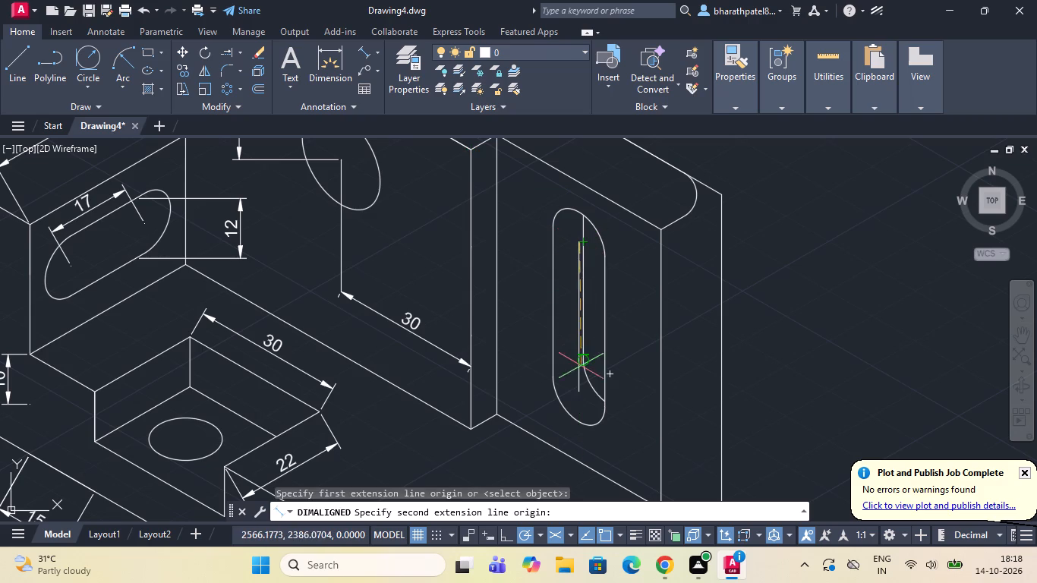
pyautogui.scroll(3, 581, 366)
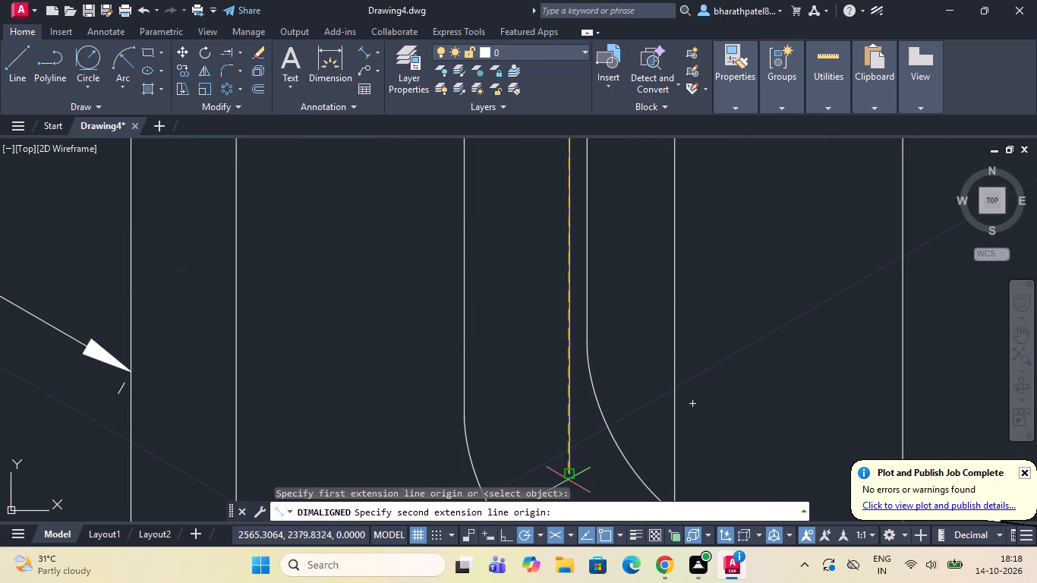
pyautogui.click(569, 477)
pyautogui.scroll(-3, 569, 477)
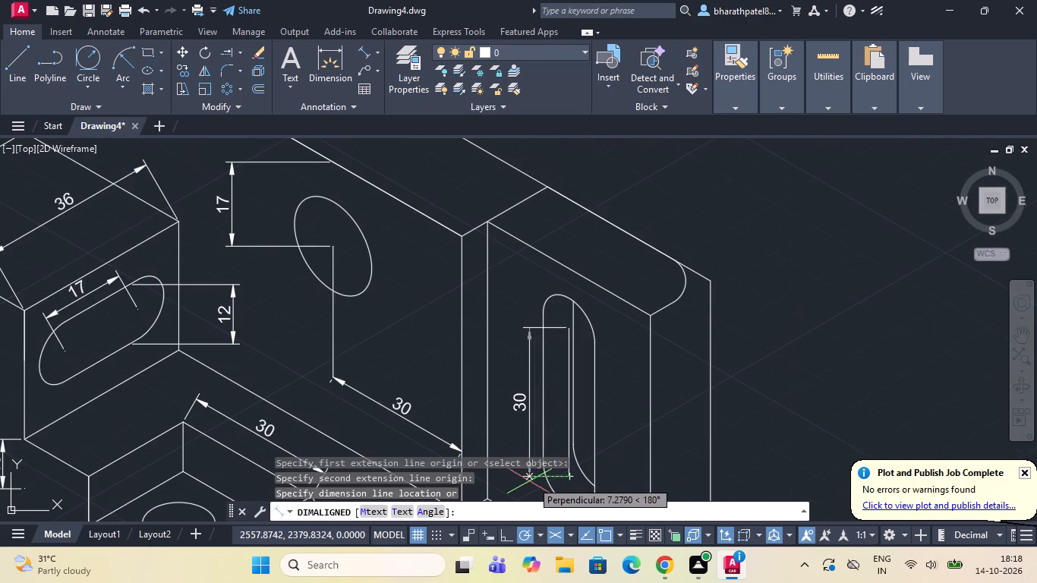
pyautogui.scroll(-2, 563, 440)
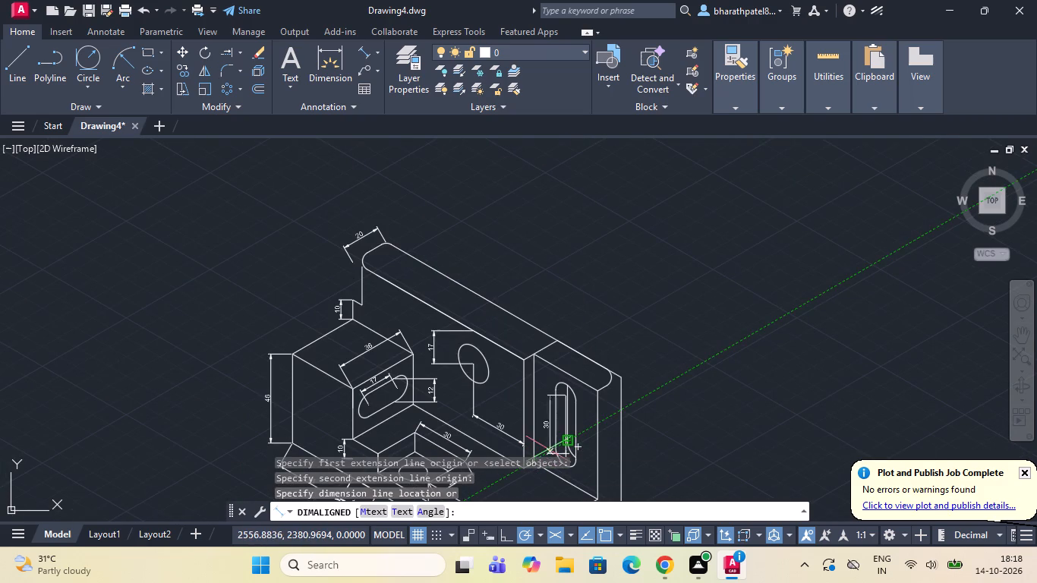
pyautogui.click(543, 452)
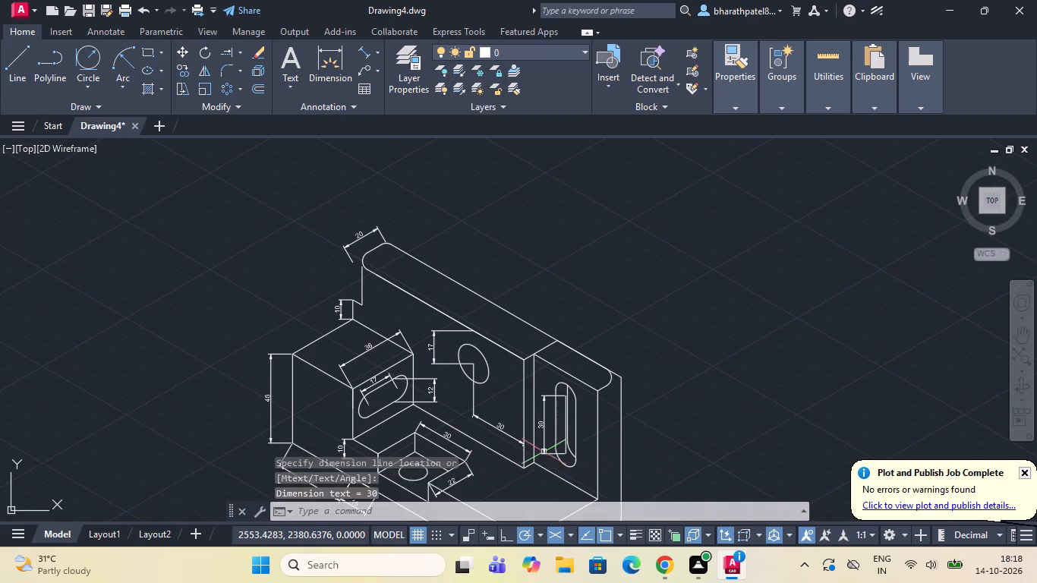
# Erase the vertical helper line inside the slot, keeping the dimension.
pyautogui.scroll(-4, 553, 409)
pyautogui.scroll(5, 556, 424)
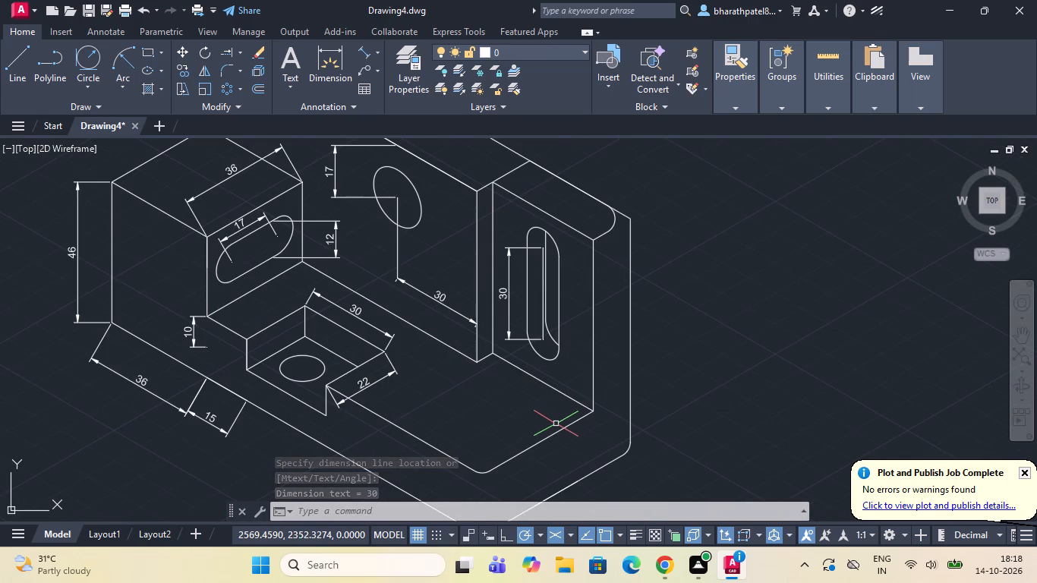
pyautogui.scroll(3, 542, 334)
pyautogui.click(547, 328)
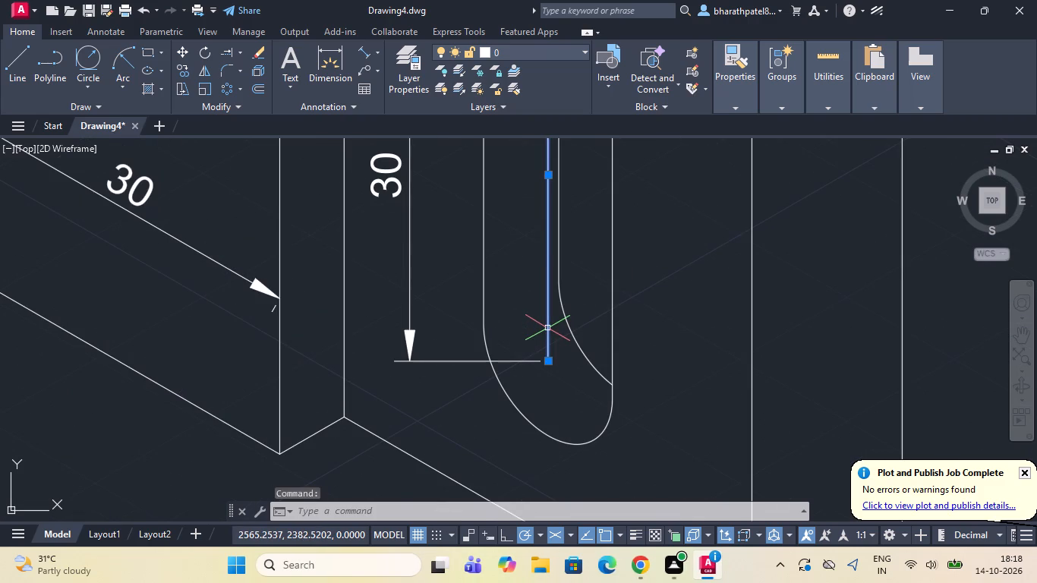
pyautogui.press('Delete')
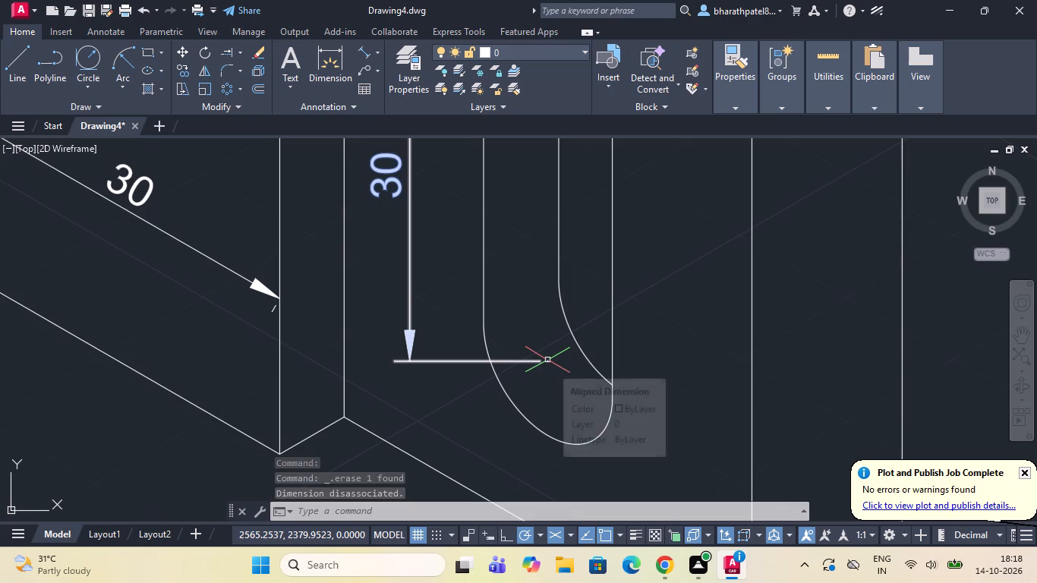
# Draw a helper line about 17 units straight up from the slot's upper centre point, crossing the face's sloping top edge.
pyautogui.scroll(-2, 547, 360)
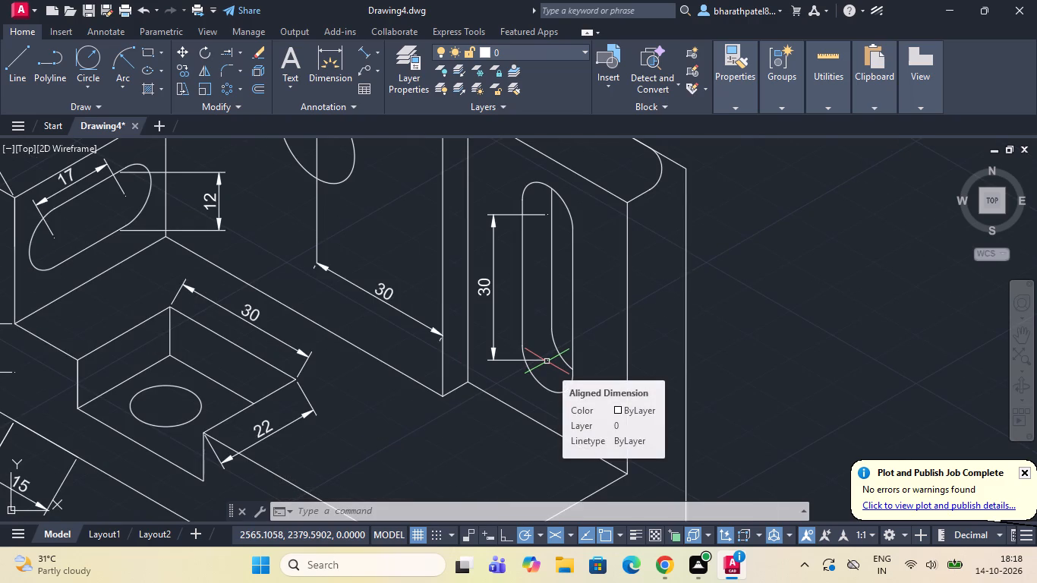
pyautogui.scroll(-2, 547, 361)
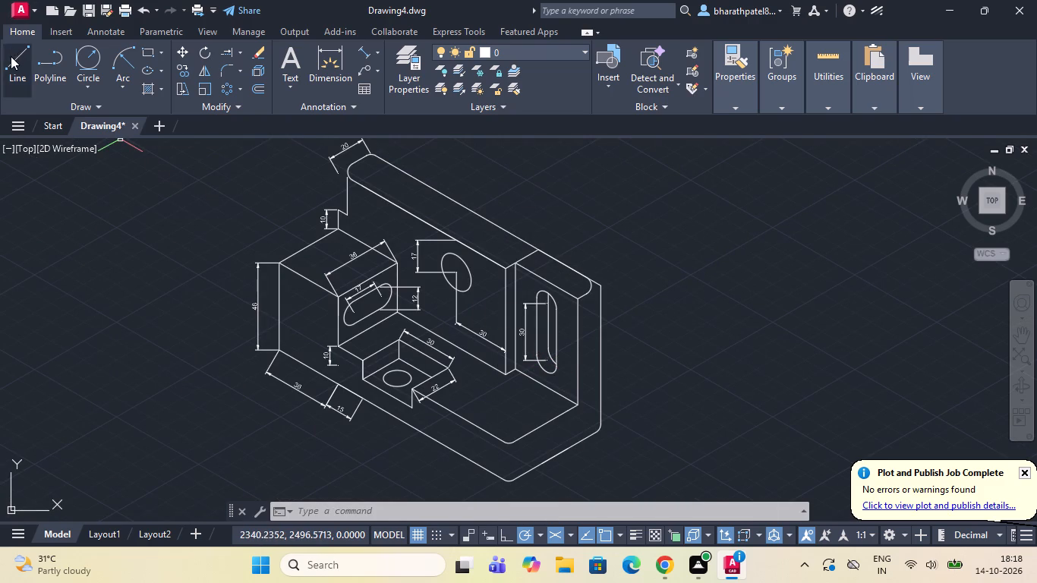
pyautogui.click(11, 56)
pyautogui.scroll(4, 524, 280)
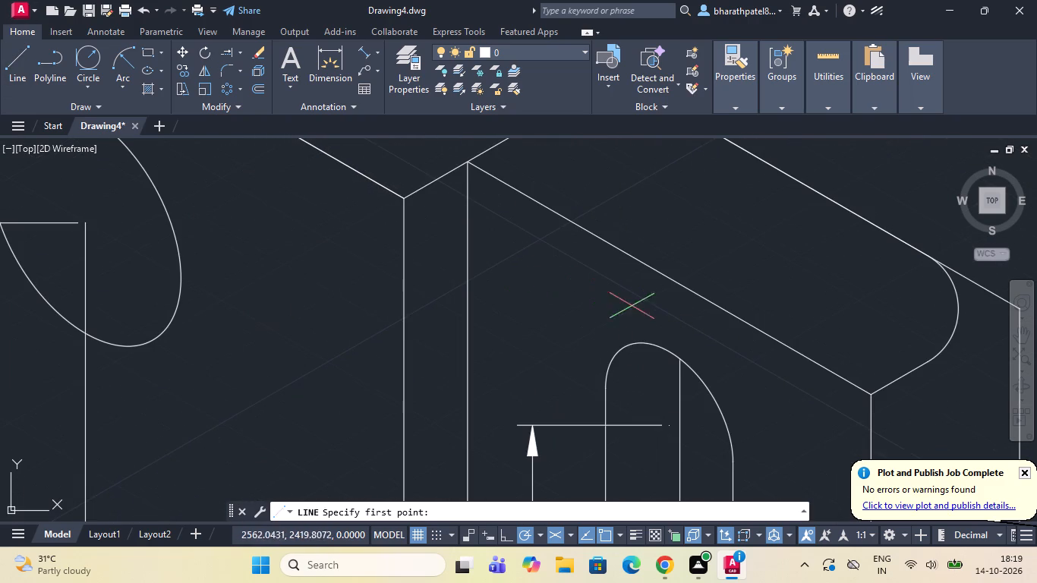
pyautogui.click(668, 424)
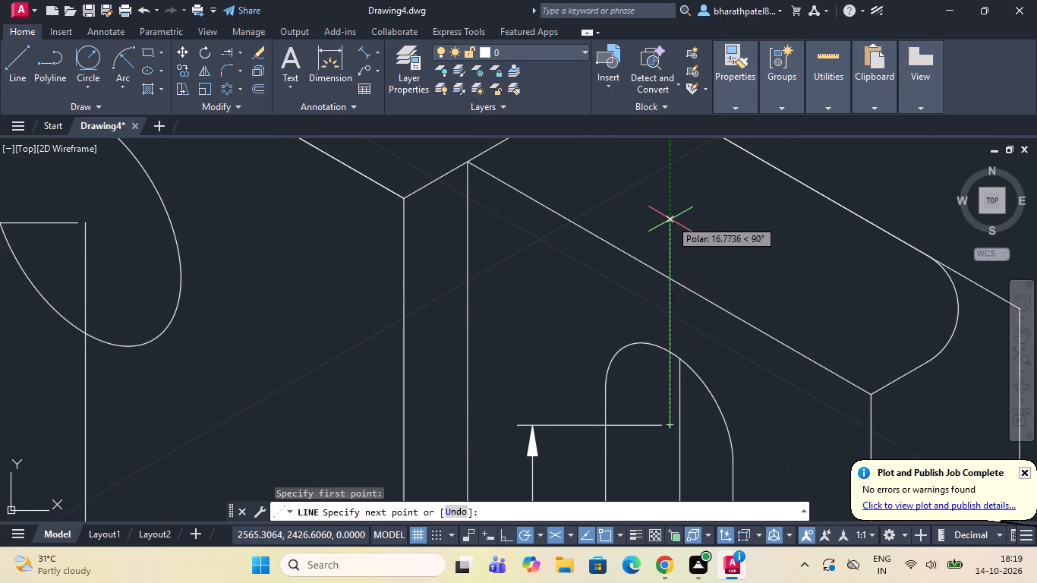
pyautogui.click(670, 219)
pyautogui.press('Escape')
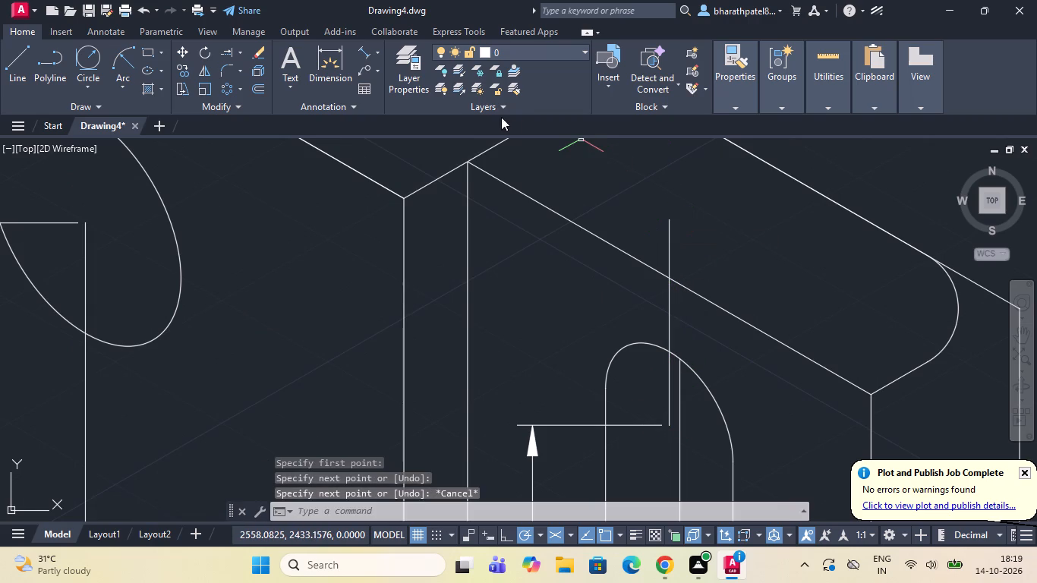
# Add an aligned dimension from the face's sloping top edge down to the slot's upper centre, in line with the slot's vertical dimension.
pyautogui.click(358, 49)
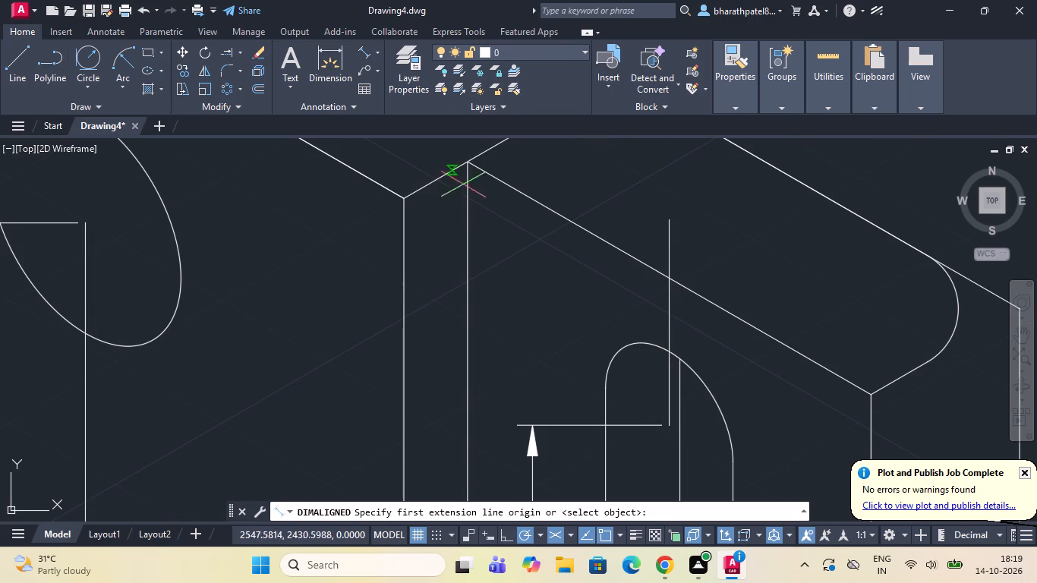
pyautogui.click(671, 281)
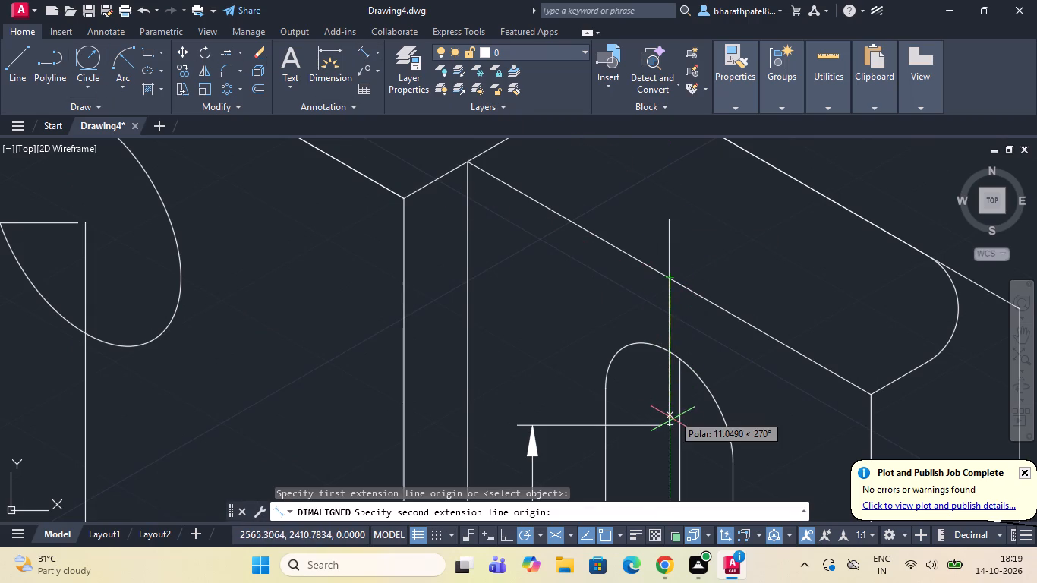
pyautogui.click(673, 427)
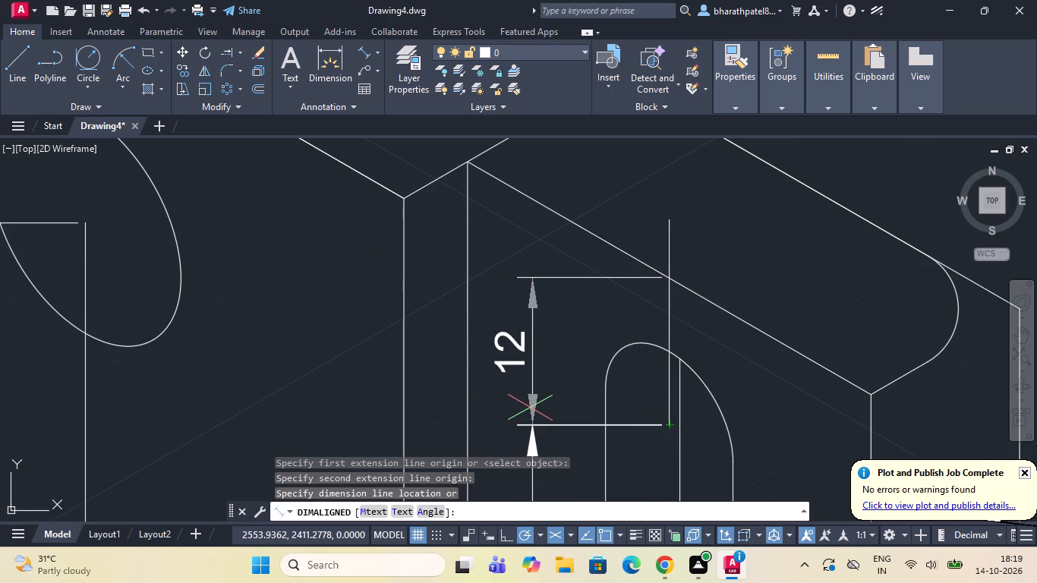
pyautogui.click(530, 408)
# Erase the vertical helper line above the slot, keeping the dimension.
pyautogui.click(668, 313)
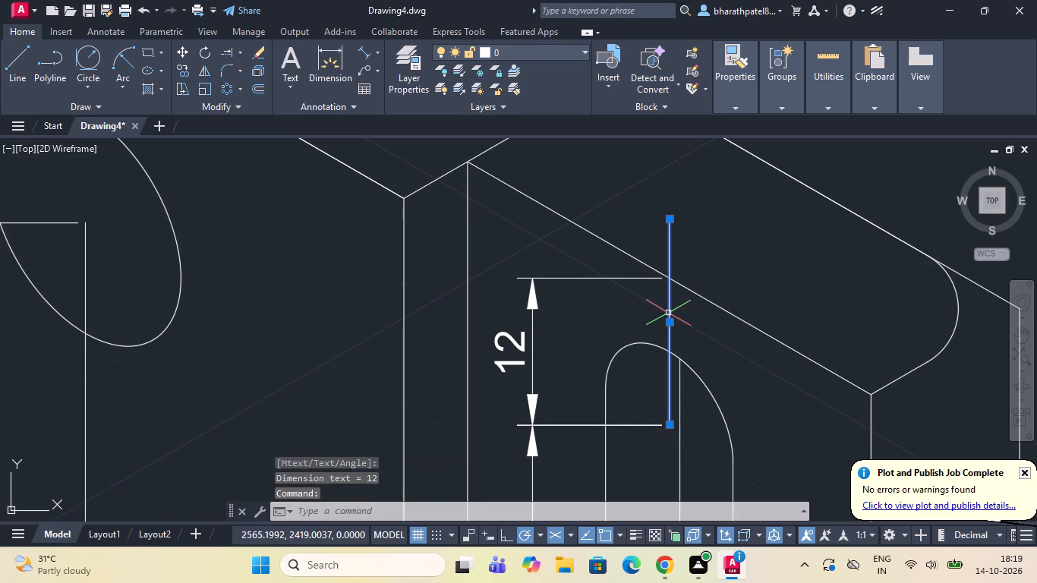
pyautogui.press('Delete')
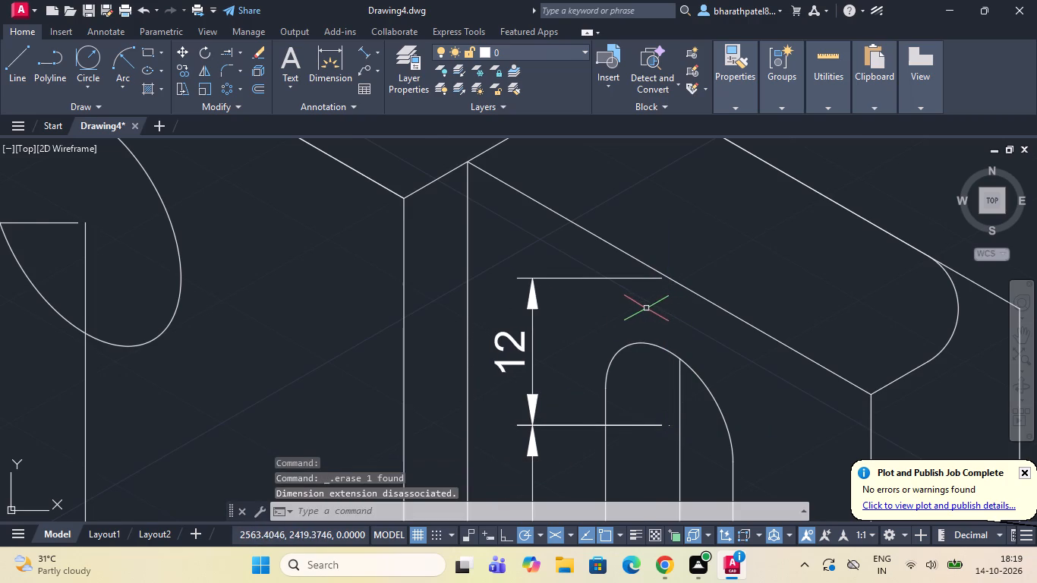
# Draw a helper line about 21 units long at 330° from the slot's lower centre to just past the face's outer vertical edge.
pyautogui.scroll(-3, 646, 308)
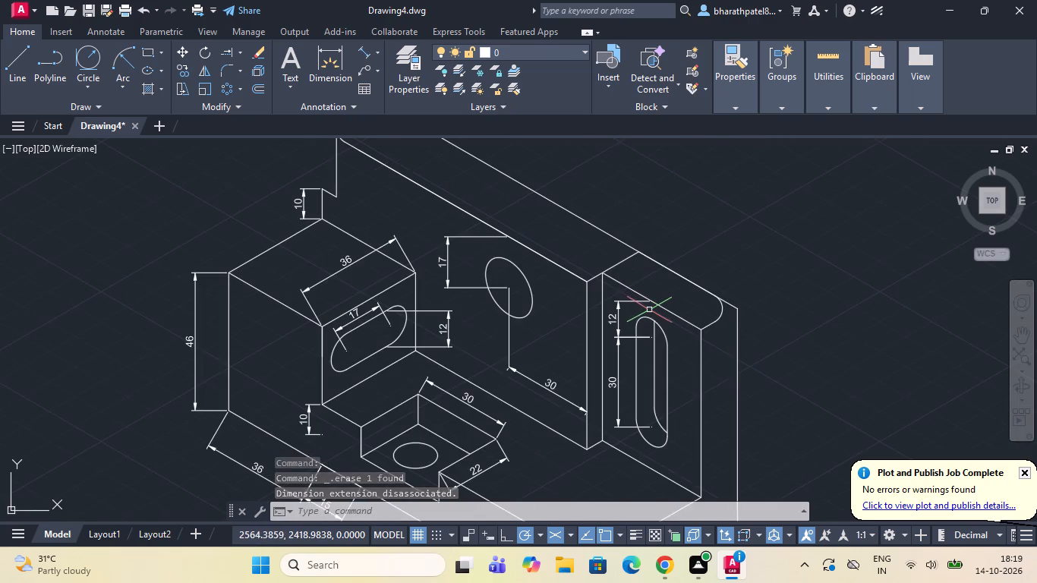
pyautogui.scroll(-1, 650, 310)
pyautogui.scroll(4, 666, 395)
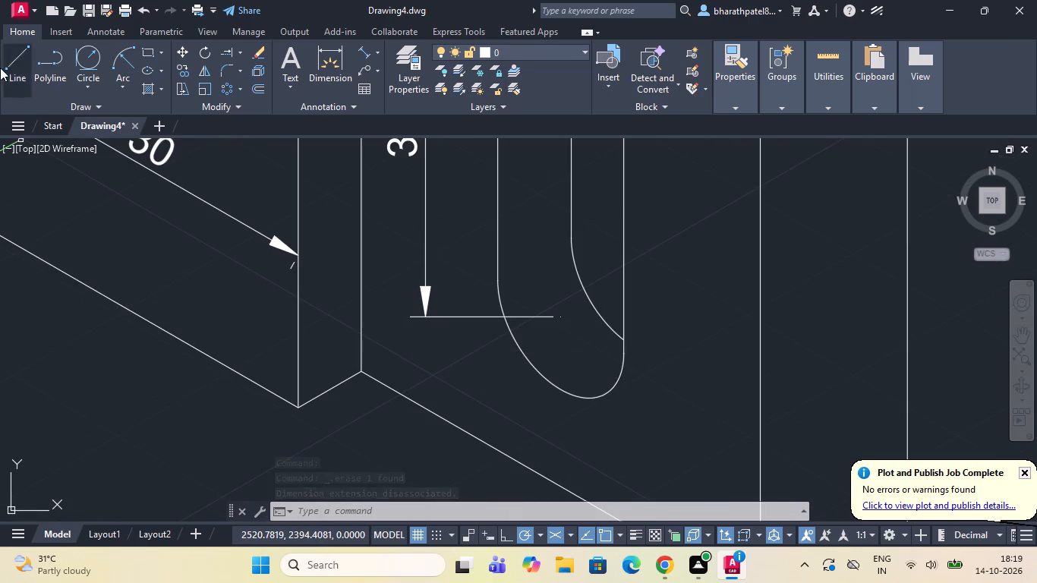
pyautogui.click(14, 68)
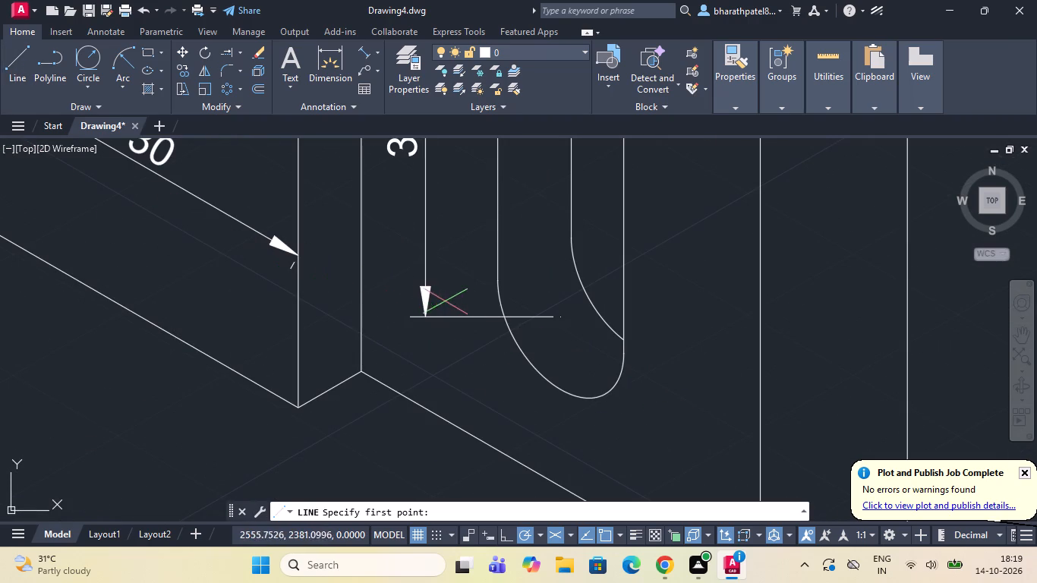
pyautogui.click(560, 317)
pyautogui.scroll(-3, 560, 317)
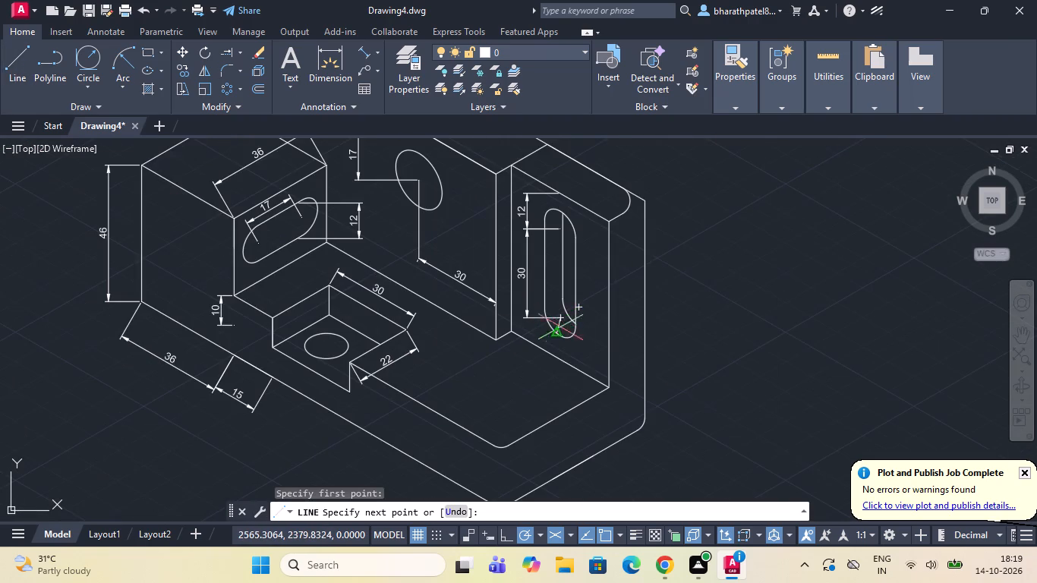
pyautogui.scroll(3, 609, 333)
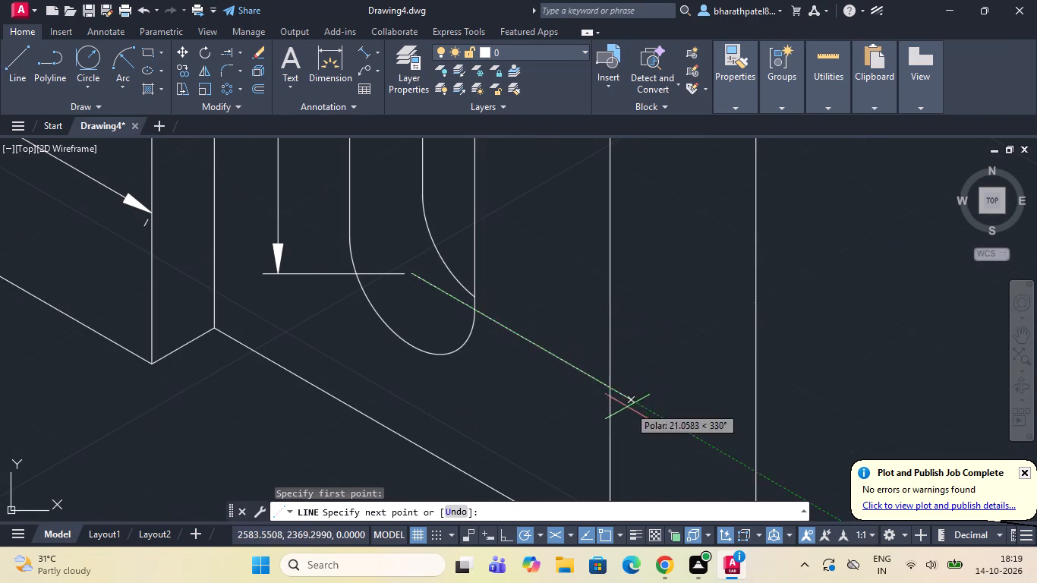
pyautogui.click(636, 399)
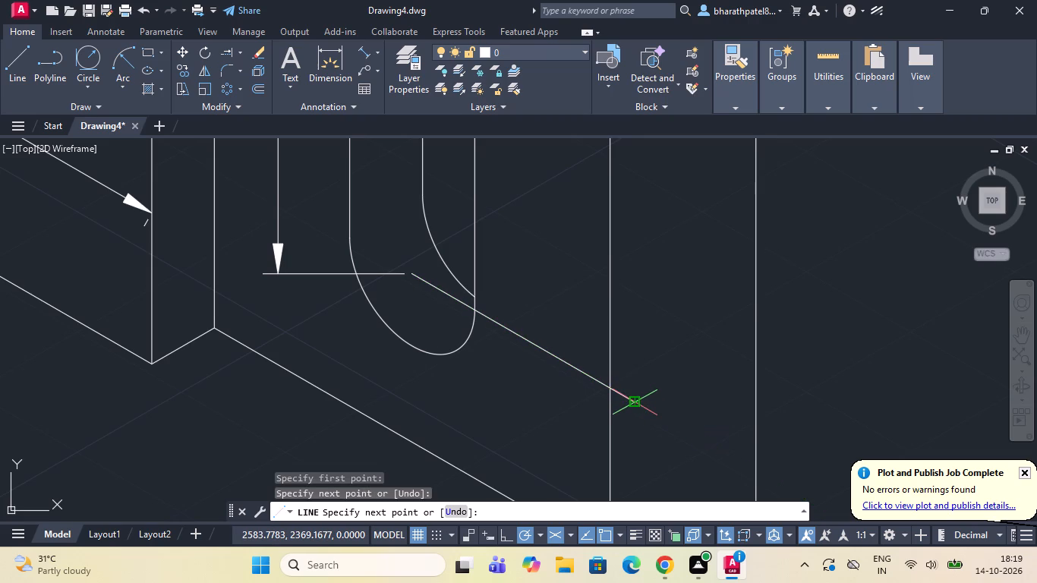
pyautogui.press('Escape')
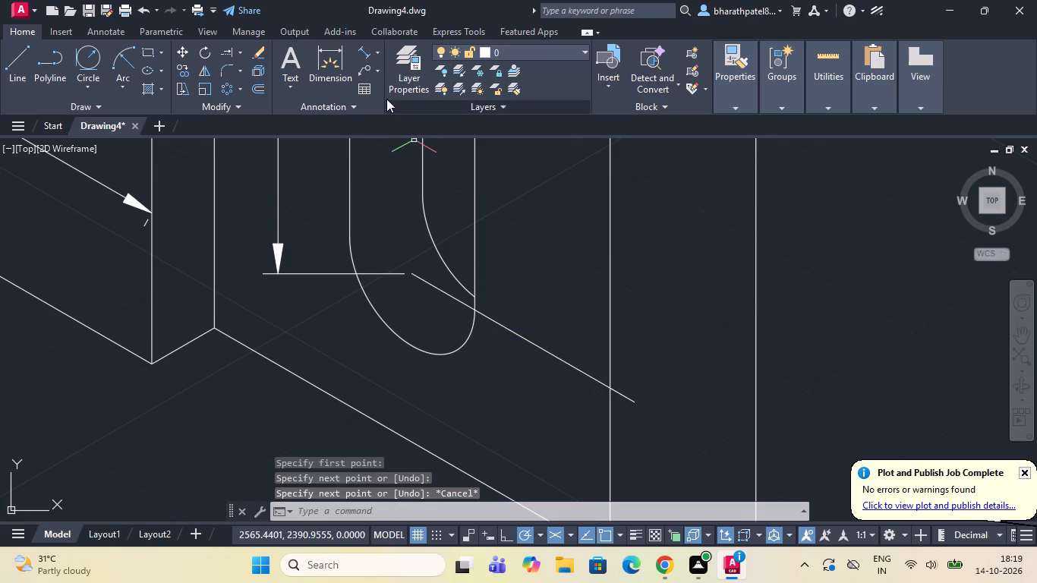
# Add an aligned dimension from the slot's lower centre to the face's outer vertical edge, placed below the sloping helper line.
pyautogui.click(367, 52)
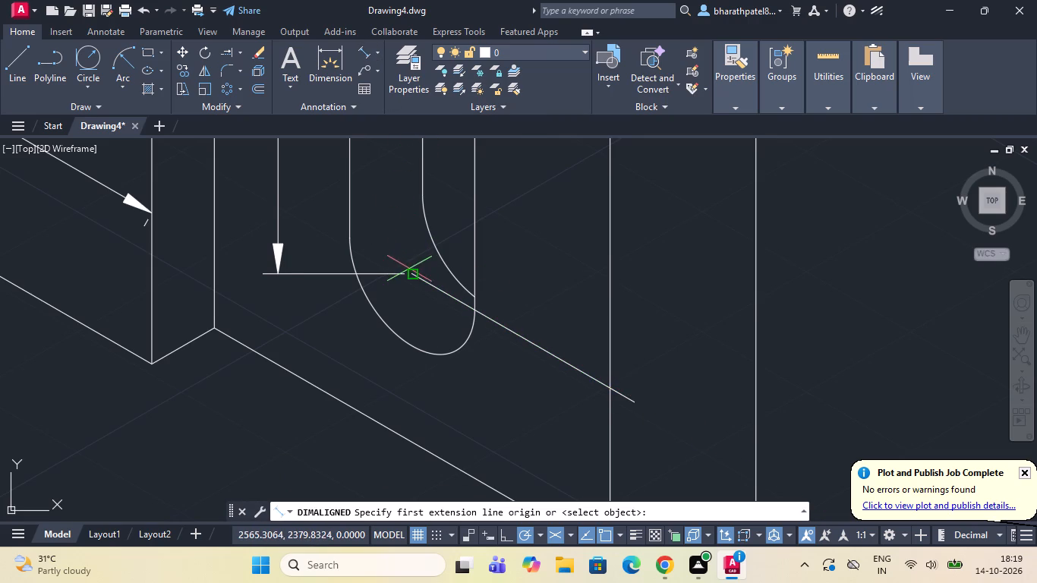
pyautogui.click(411, 271)
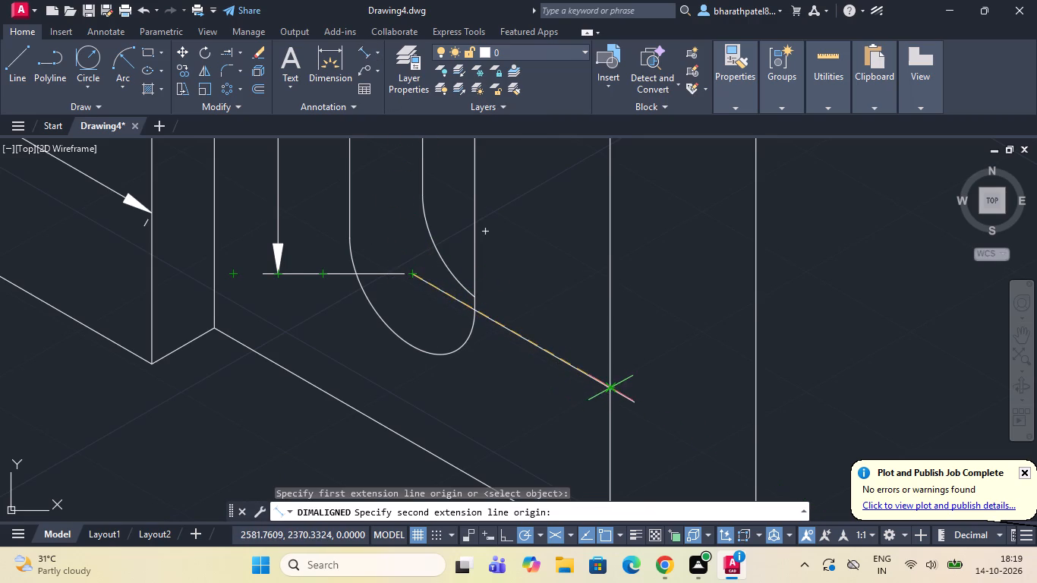
pyautogui.click(607, 386)
pyautogui.scroll(-2, 607, 386)
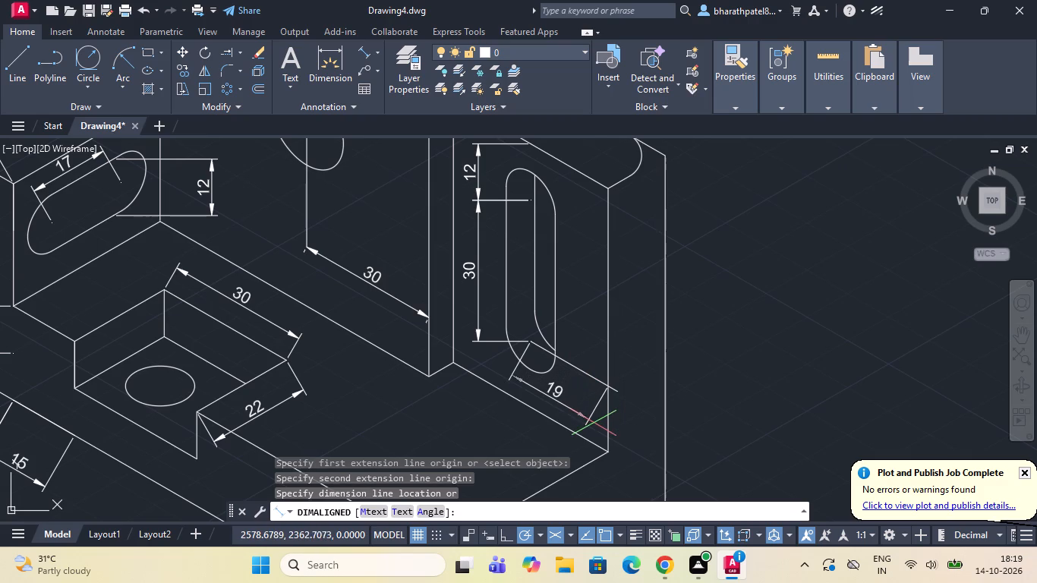
pyautogui.click(593, 424)
# Erase the sloping helper line at the slot's lower centre, keeping its dimension.
pyautogui.click(589, 374)
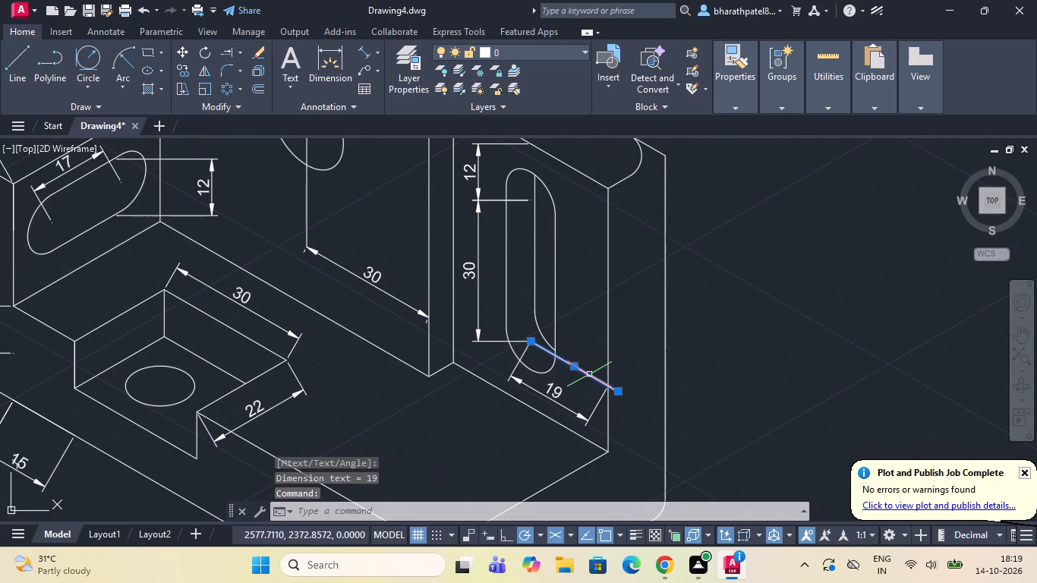
pyautogui.press('Delete')
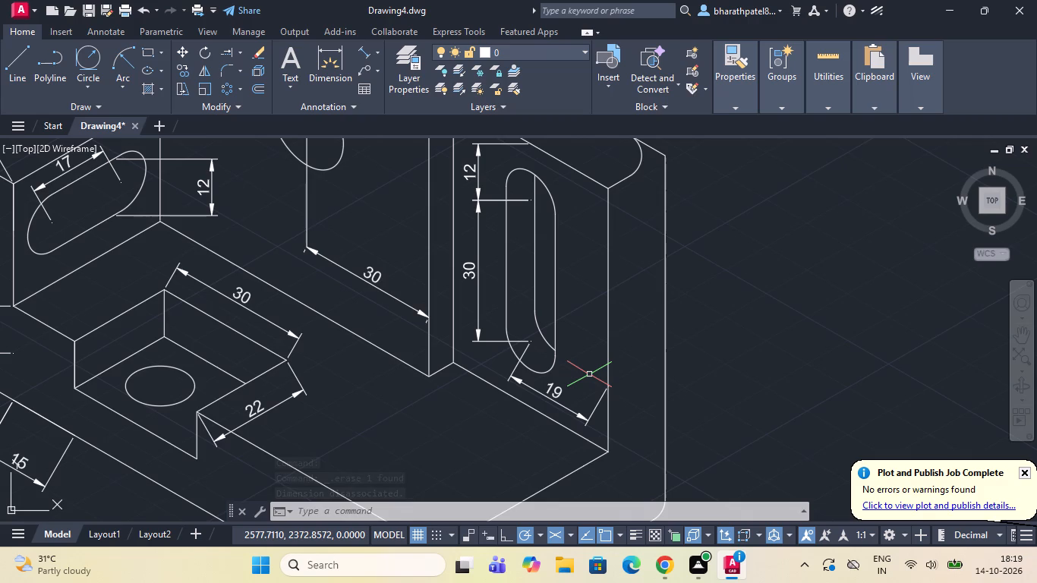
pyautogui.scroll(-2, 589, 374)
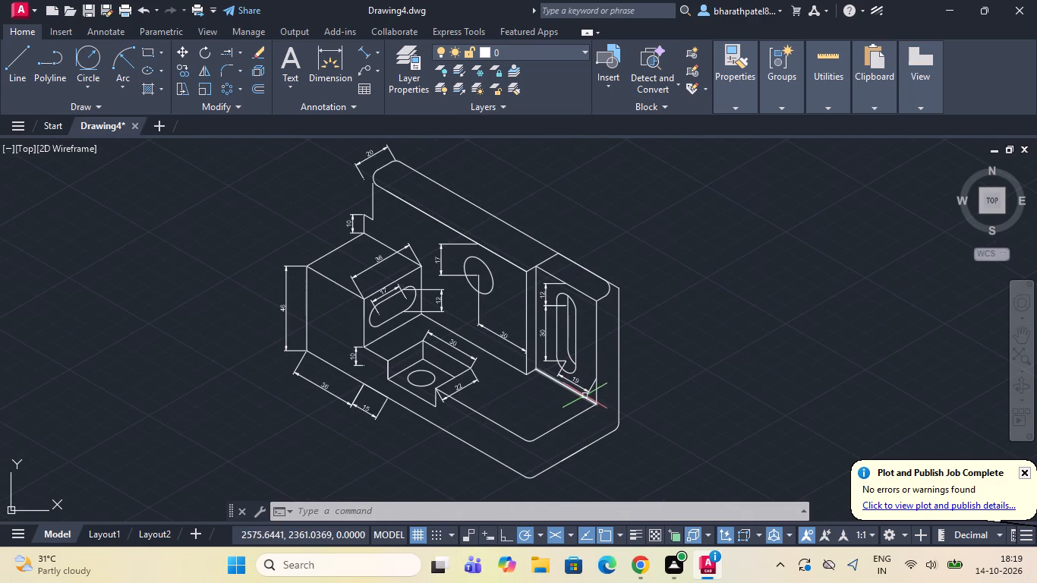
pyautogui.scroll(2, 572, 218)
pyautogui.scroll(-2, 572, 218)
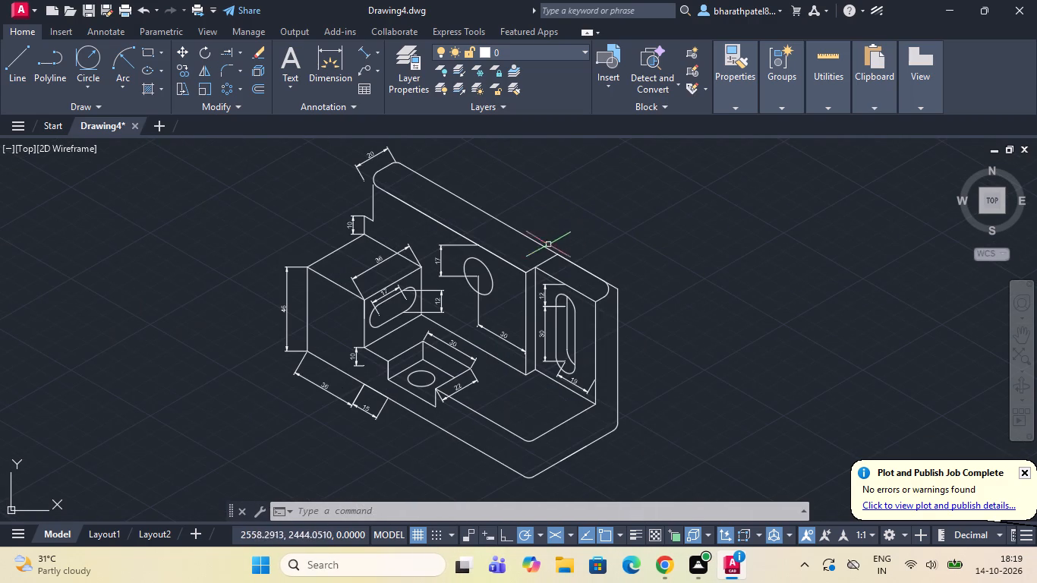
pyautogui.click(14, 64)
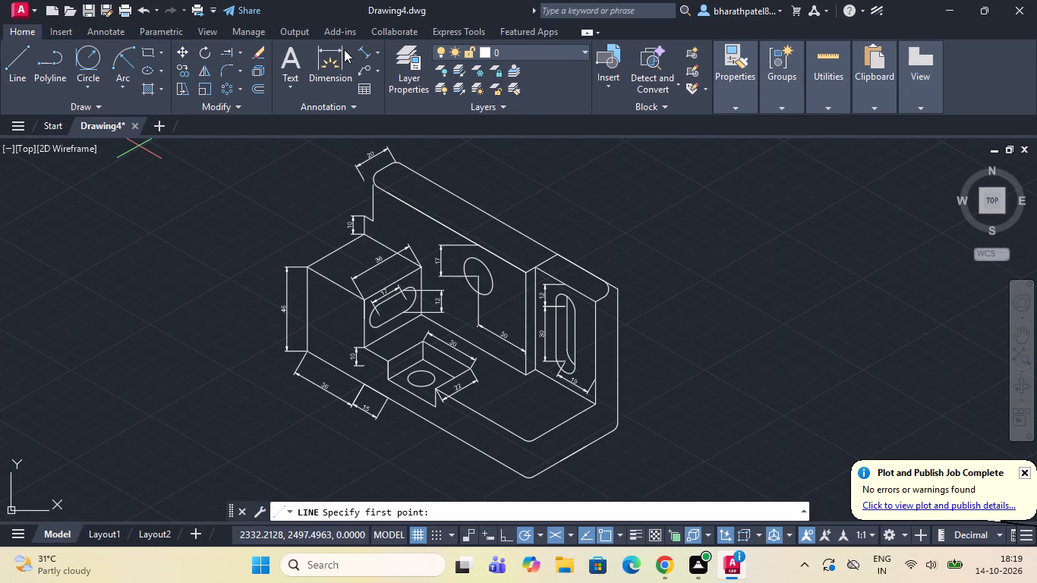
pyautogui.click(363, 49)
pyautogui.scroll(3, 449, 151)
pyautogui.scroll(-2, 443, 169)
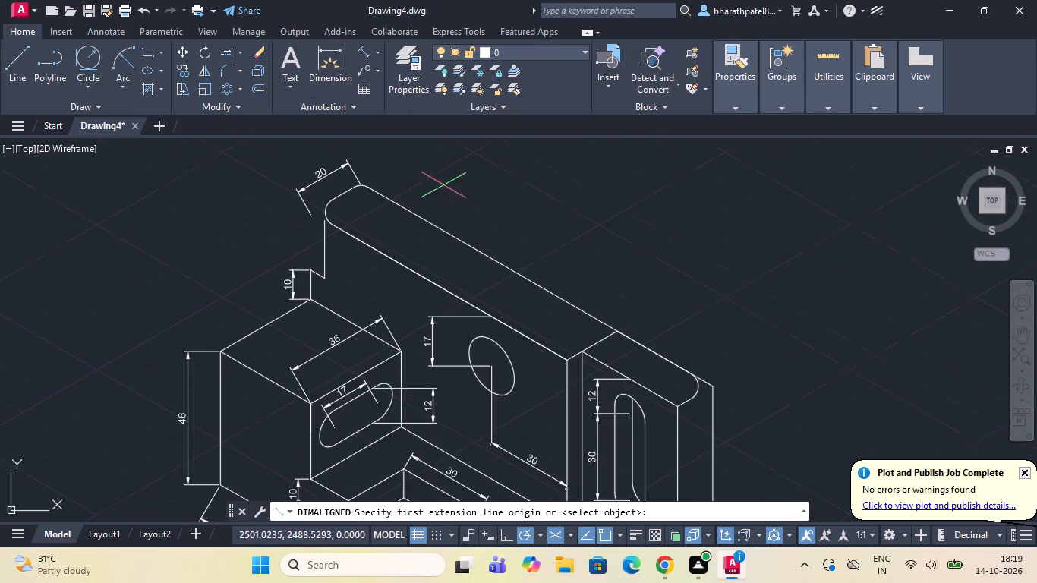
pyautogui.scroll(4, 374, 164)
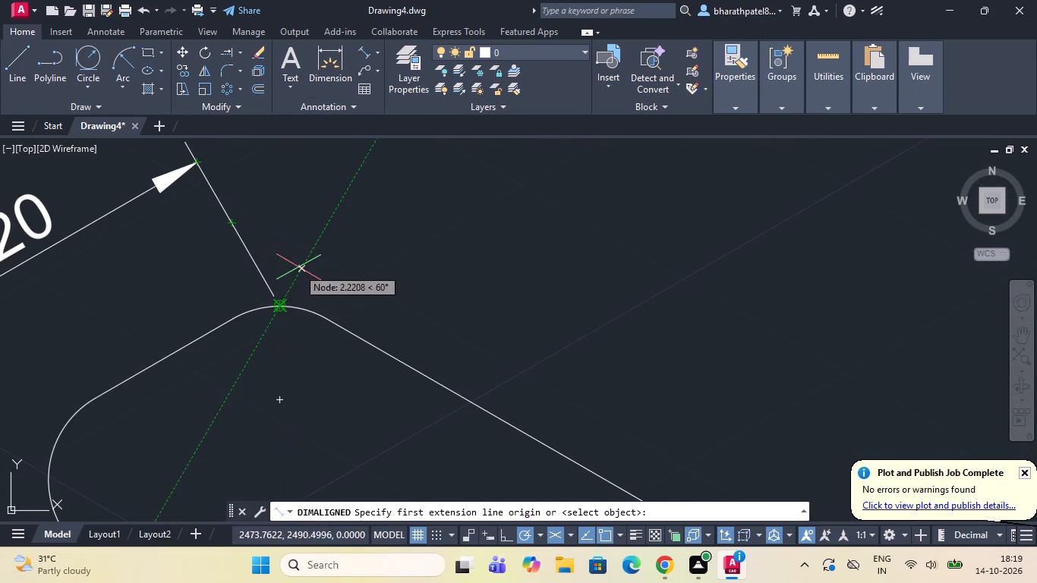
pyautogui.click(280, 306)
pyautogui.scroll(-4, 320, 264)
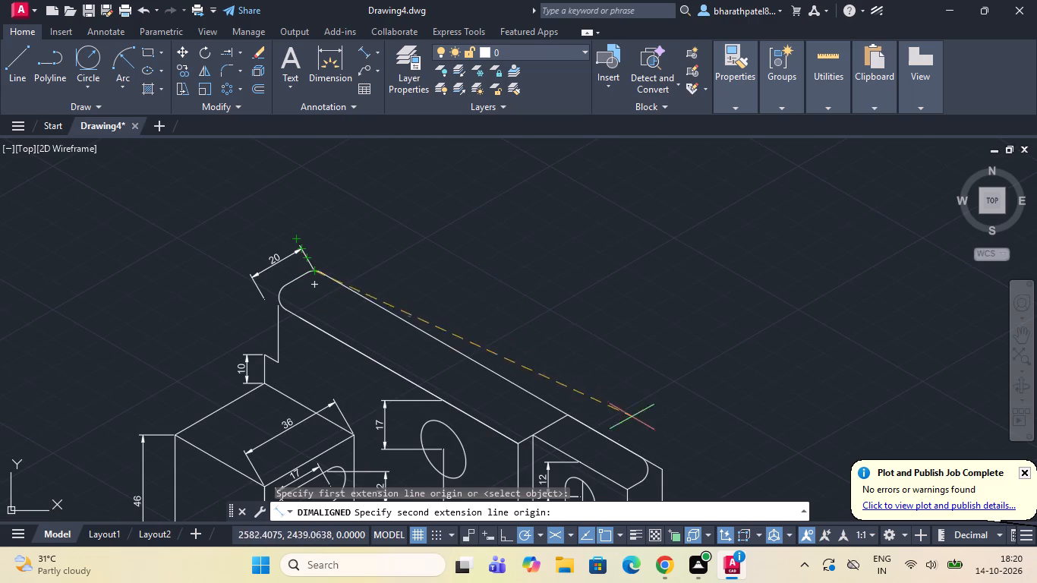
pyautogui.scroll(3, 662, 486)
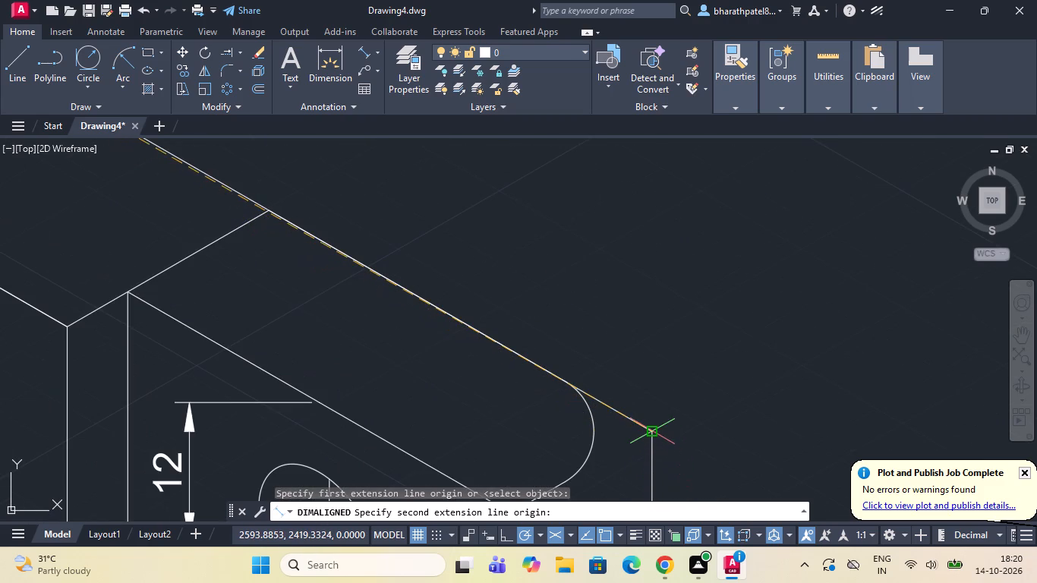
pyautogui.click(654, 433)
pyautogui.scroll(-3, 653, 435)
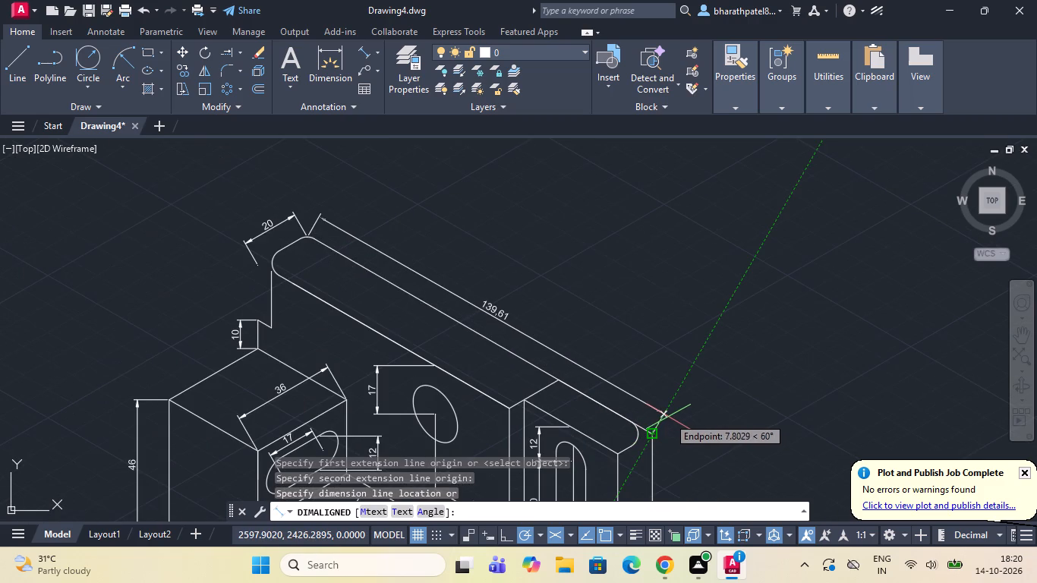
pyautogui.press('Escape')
# Draw a 140-unit helper line at 150° from the outer end of the wall's rear top edge, plus a stub about 3 units long at 30°.
pyautogui.click(8, 60)
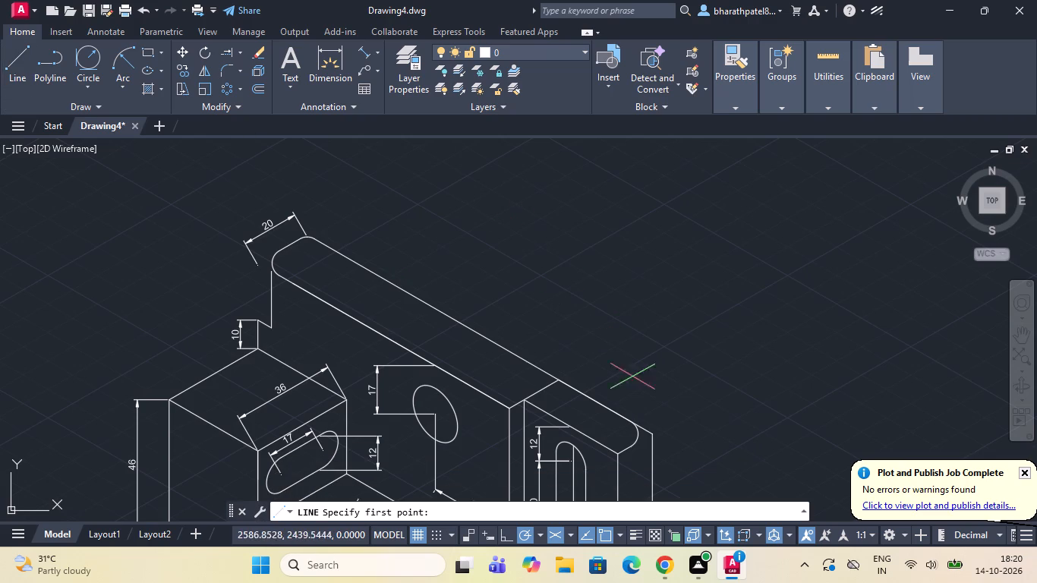
pyautogui.click(656, 431)
pyautogui.scroll(-3, 656, 431)
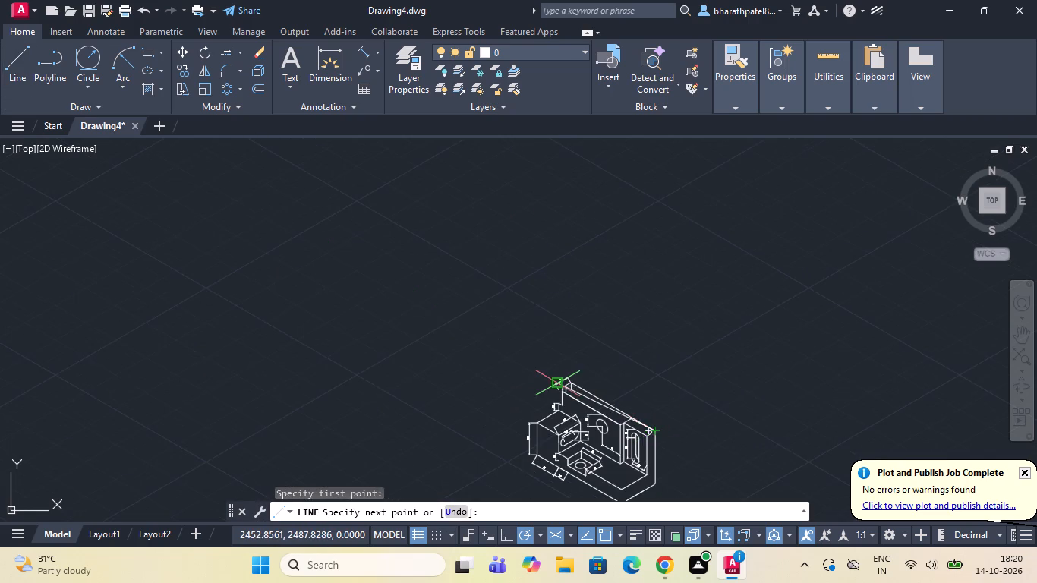
pyautogui.scroll(3, 556, 381)
pyautogui.scroll(-2, 562, 373)
pyautogui.scroll(4, 593, 397)
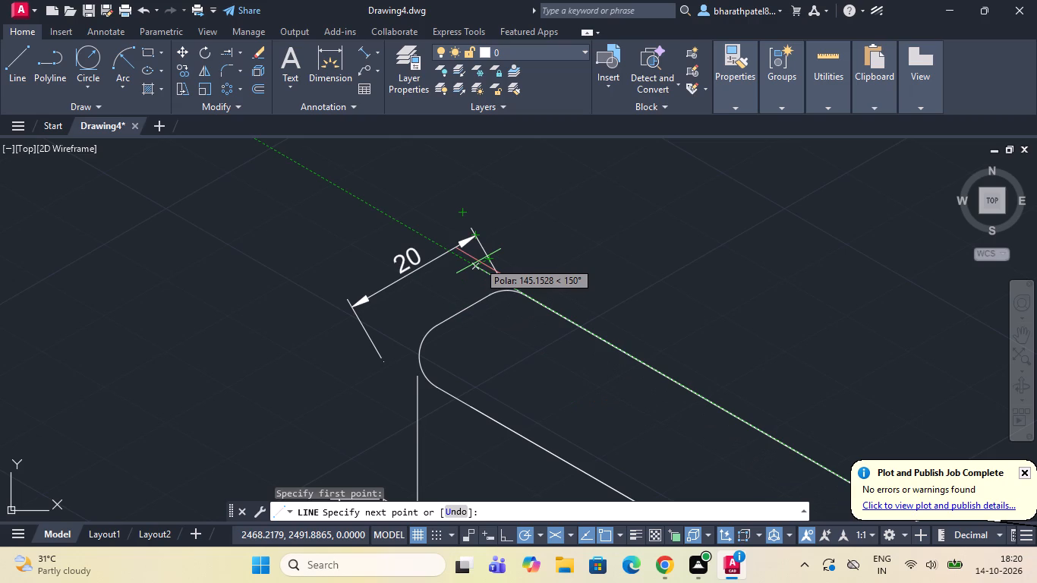
pyautogui.write('140')
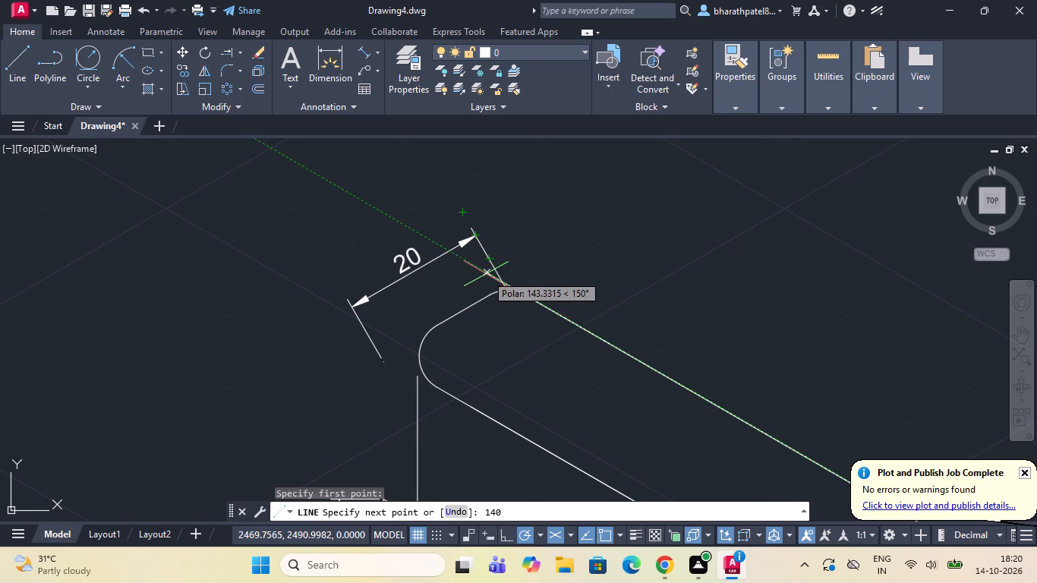
pyautogui.press('Return')
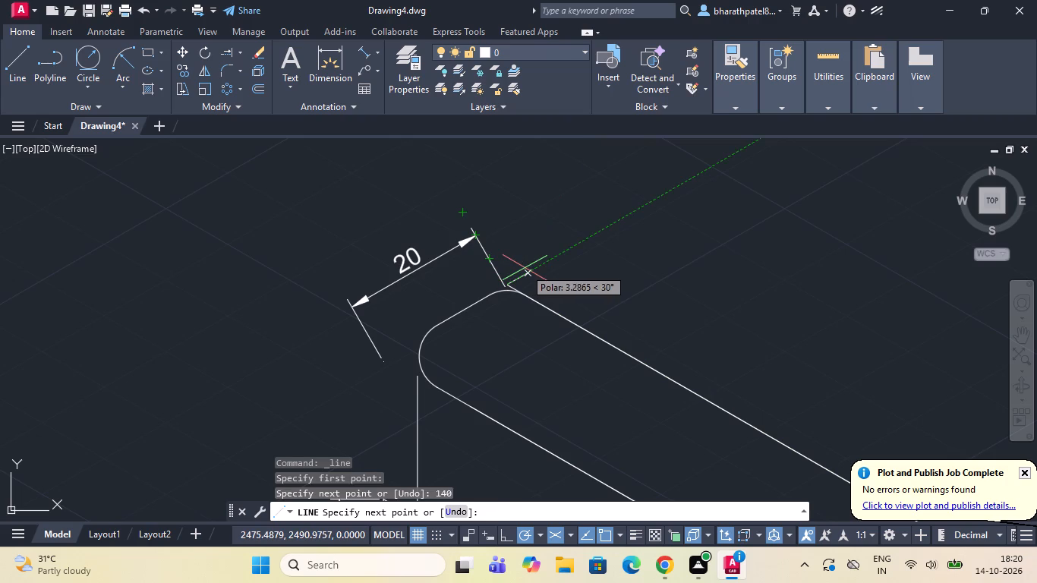
pyautogui.click(525, 268)
pyautogui.press('Escape')
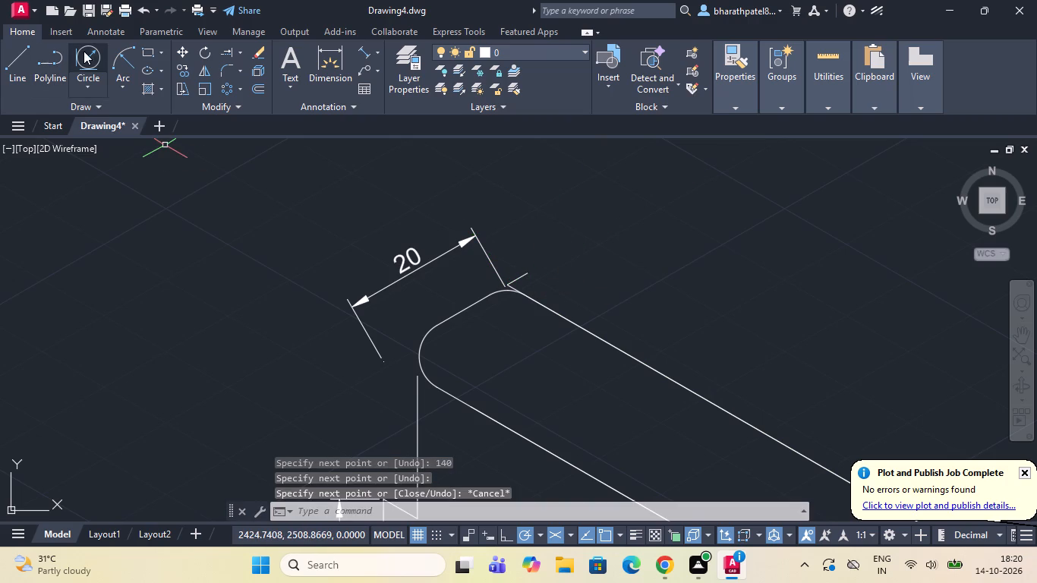
# Add an aligned dimension along the full 140-unit helper line, offset outward from the wall's rear top edge.
pyautogui.click(358, 48)
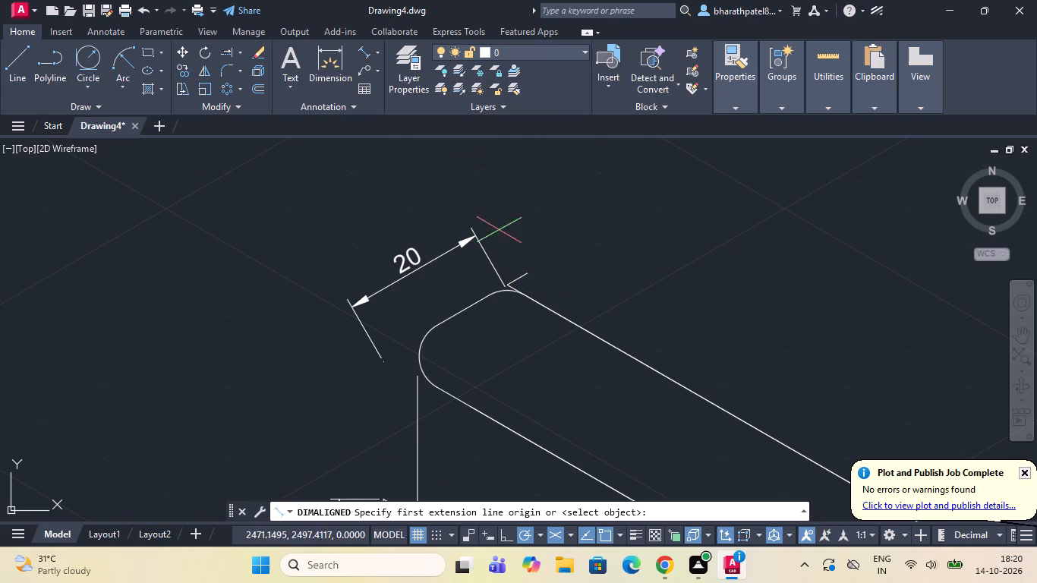
pyautogui.click(509, 285)
pyautogui.scroll(-7, 509, 285)
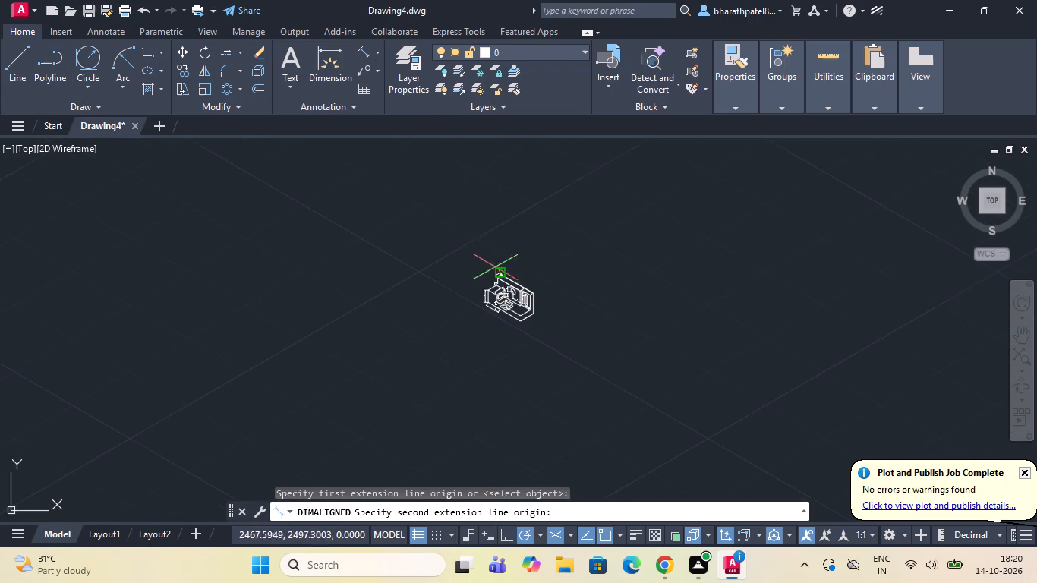
pyautogui.scroll(5, 524, 288)
pyautogui.scroll(5, 627, 315)
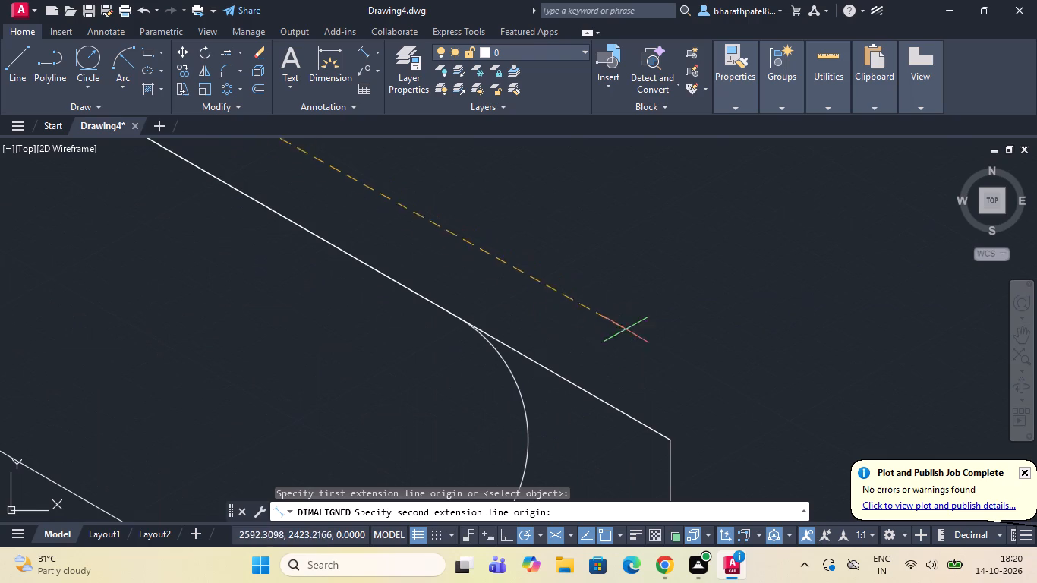
pyautogui.click(668, 441)
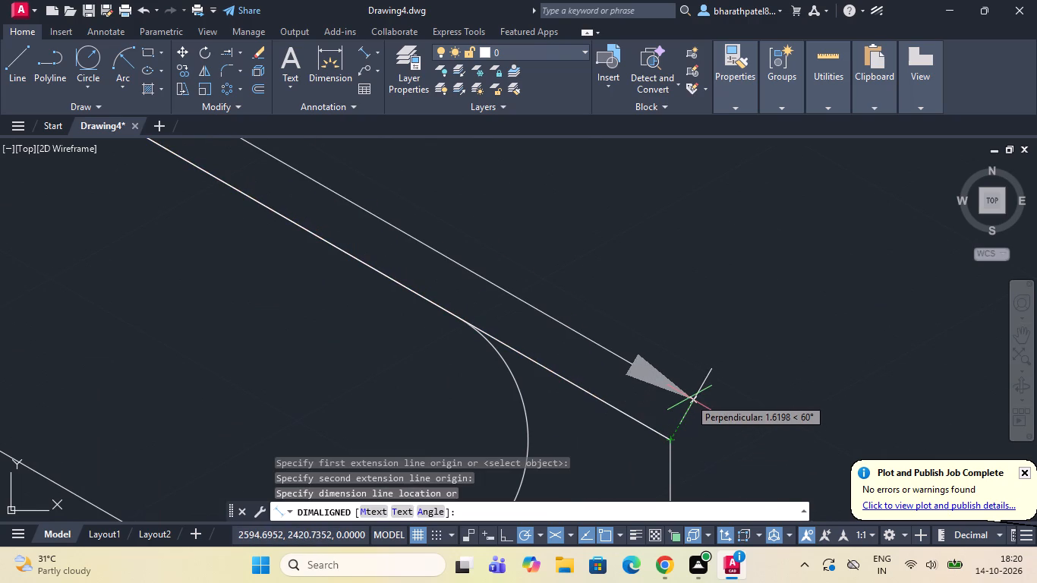
pyautogui.scroll(-2, 689, 397)
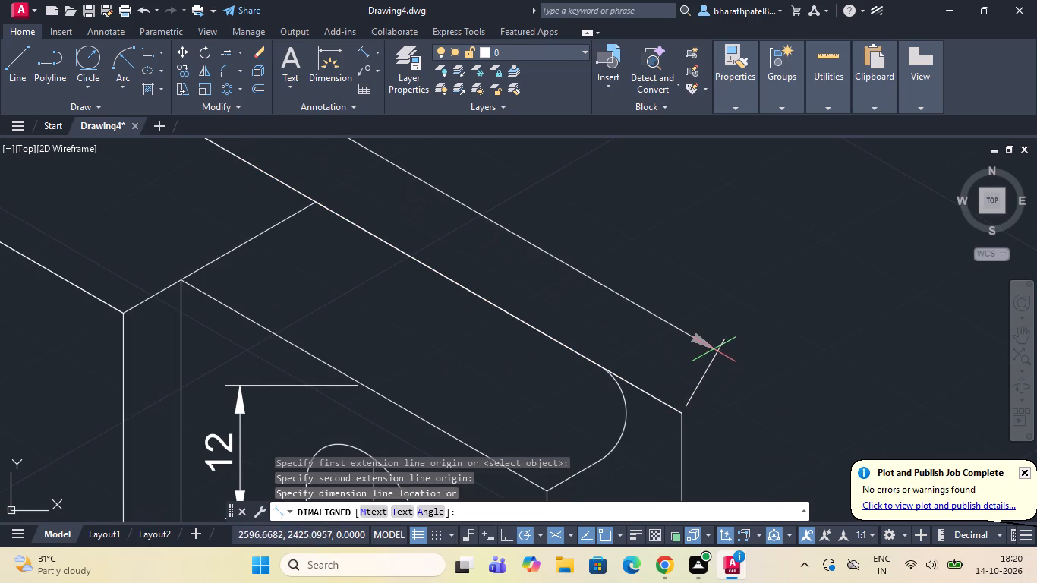
pyautogui.click(714, 349)
# Erase the short stub line at the far end of the long helper line, by the wall's rounded corner.
pyautogui.scroll(-3, 714, 350)
pyautogui.scroll(4, 384, 161)
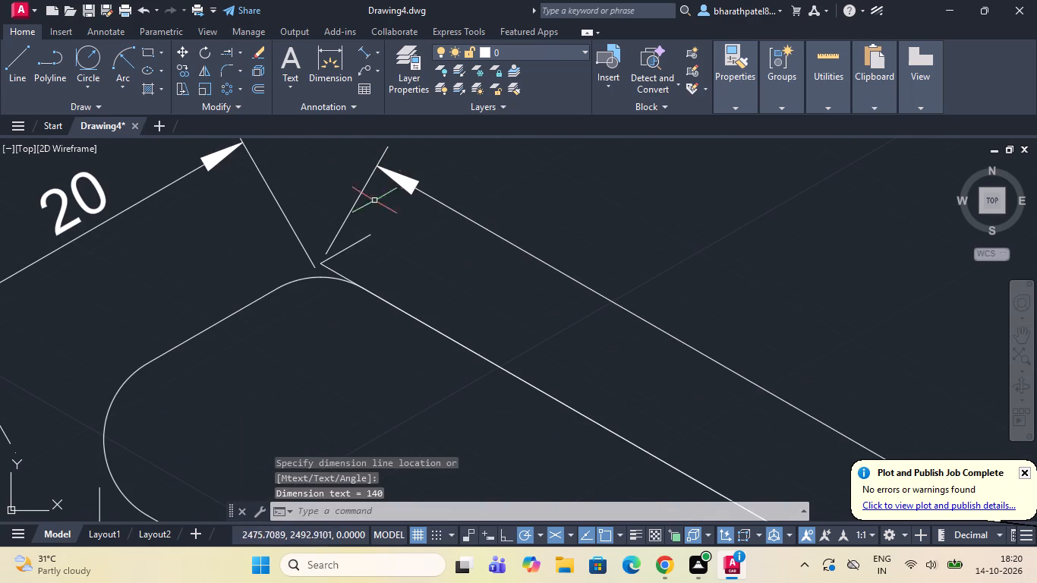
pyautogui.click(361, 241)
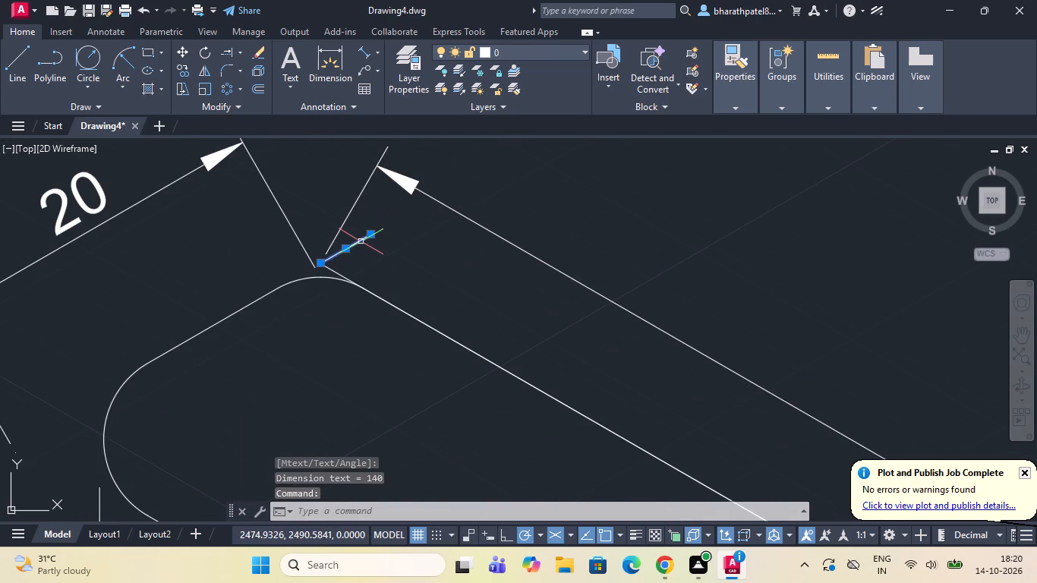
pyautogui.press('Delete')
# Add an aligned dimension from the joint line on the wall's rear top edge to its outer end, between the edge and the overall-length dimension.
pyautogui.scroll(-2, 361, 241)
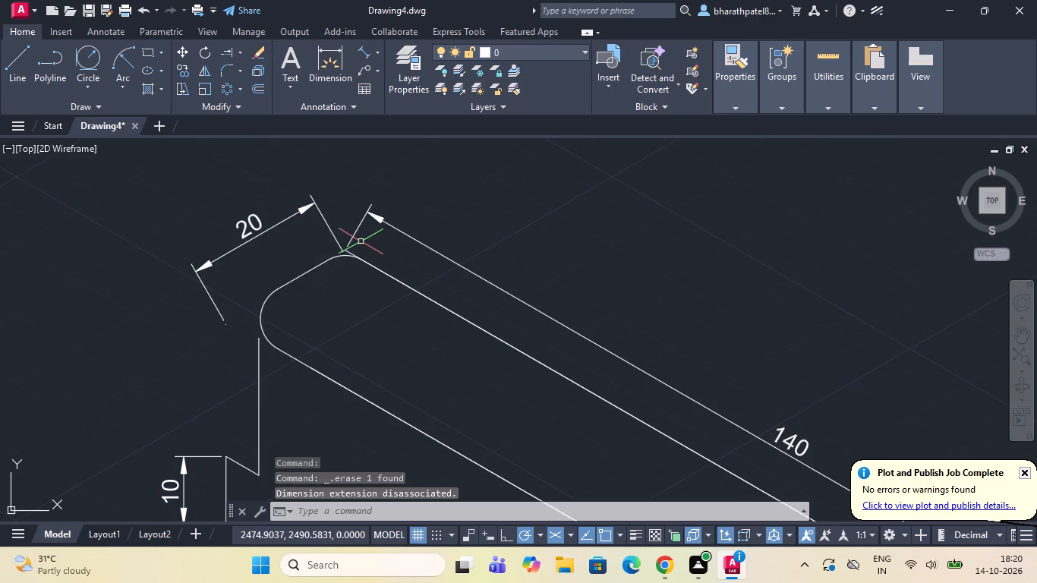
pyautogui.scroll(-3, 367, 250)
pyautogui.scroll(4, 524, 348)
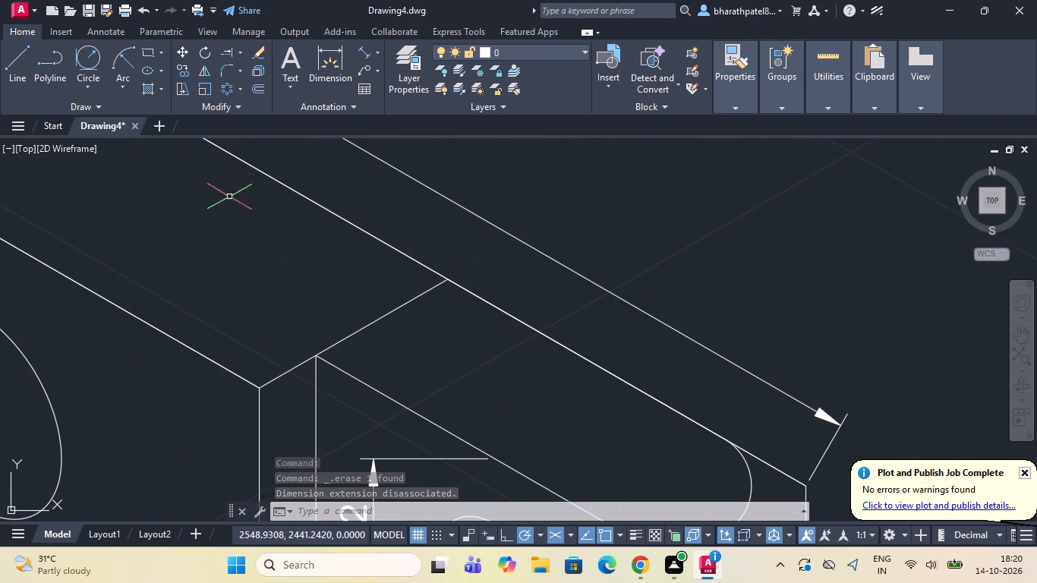
pyautogui.click(11, 62)
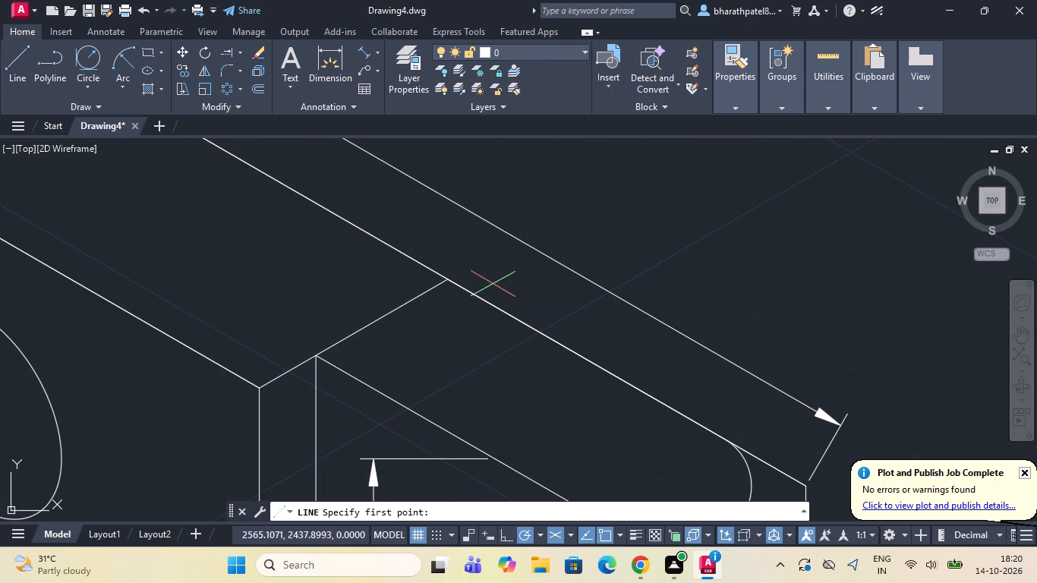
pyautogui.click(360, 52)
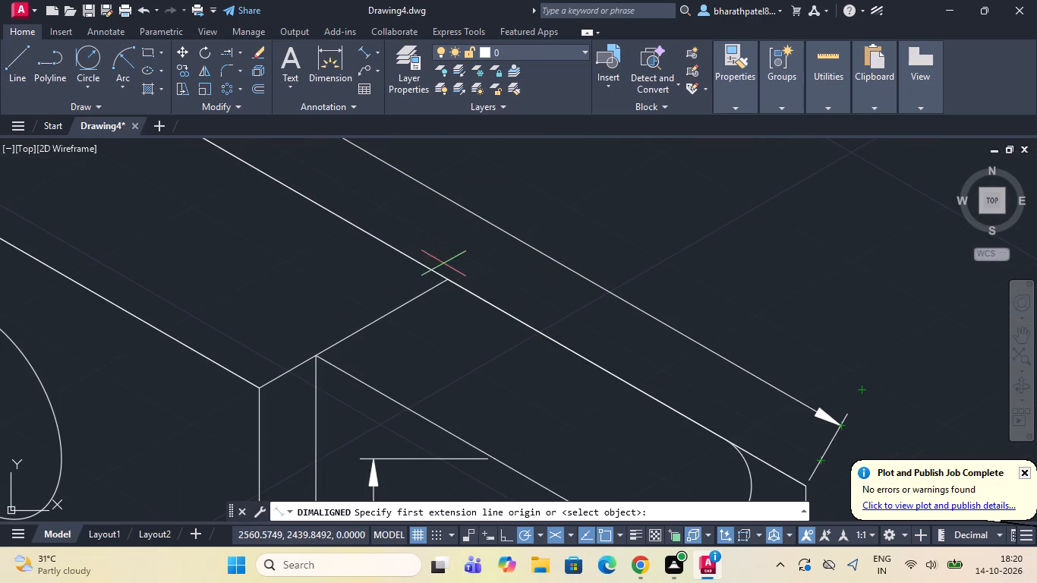
pyautogui.click(447, 279)
pyautogui.scroll(-3, 447, 279)
pyautogui.scroll(2, 529, 333)
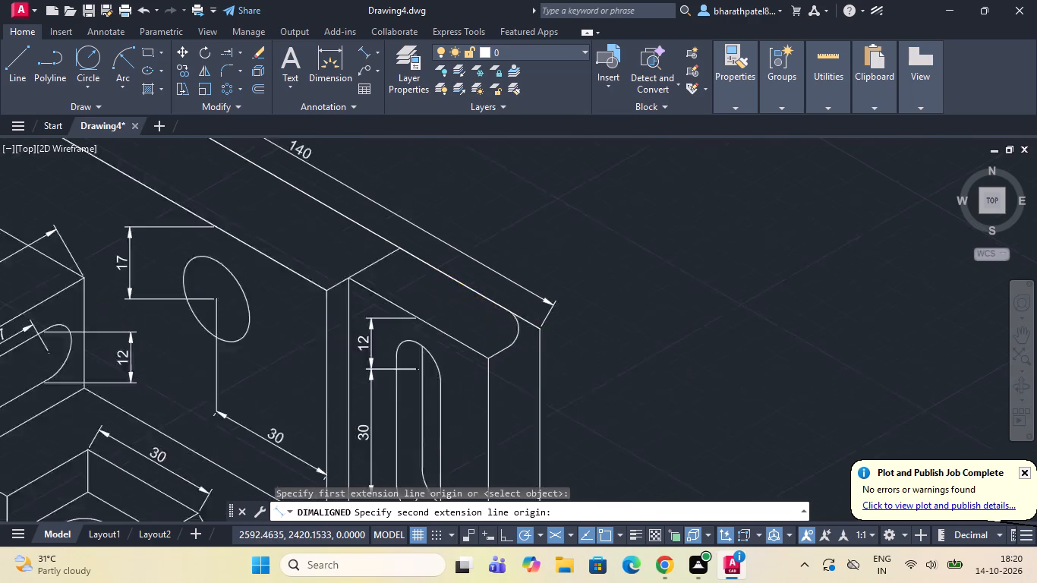
pyautogui.scroll(2, 529, 333)
pyautogui.click(574, 317)
pyautogui.scroll(-3, 573, 318)
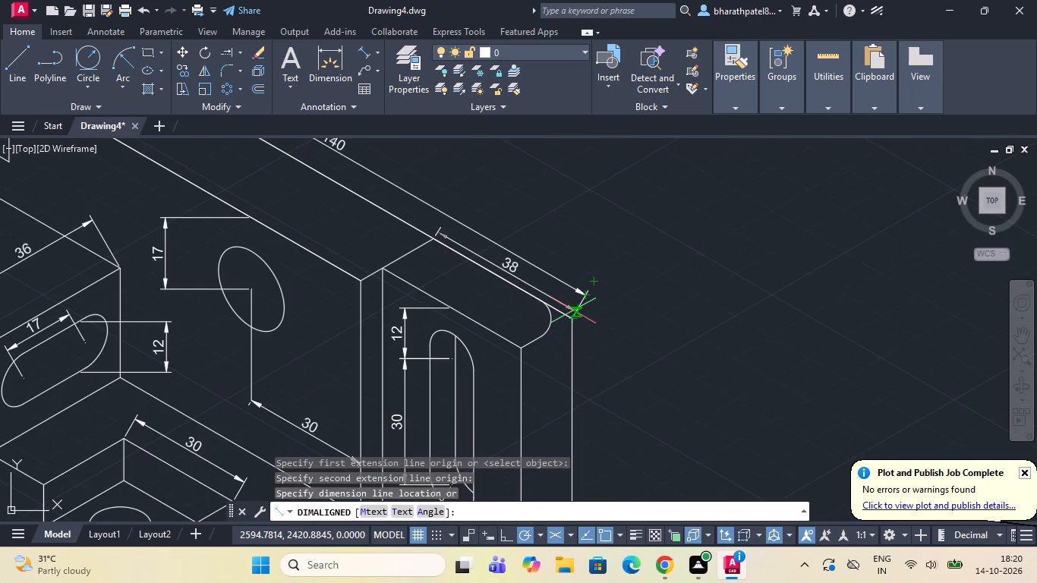
pyautogui.scroll(3, 573, 310)
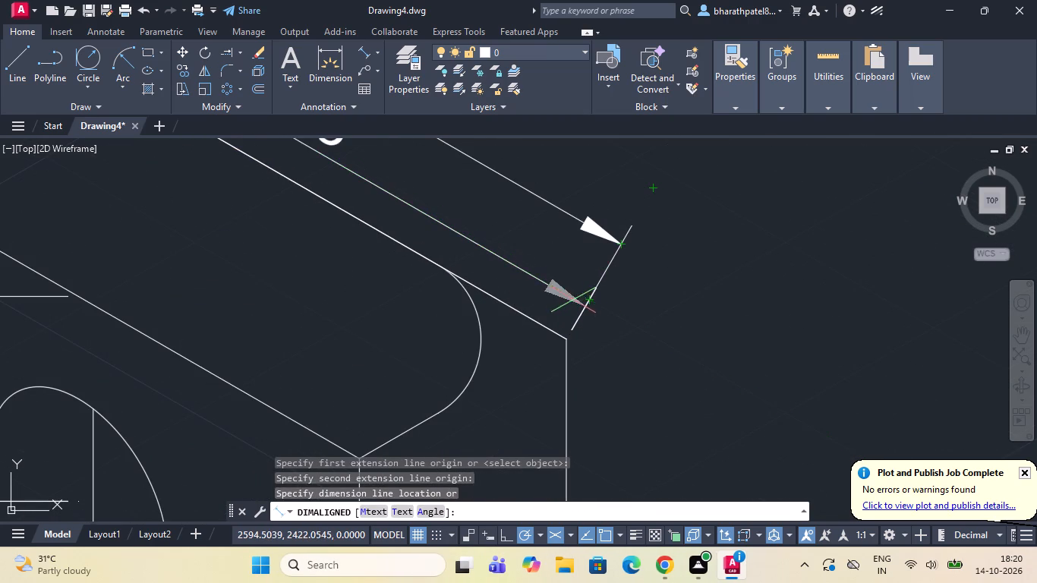
pyautogui.scroll(-2, 572, 308)
pyautogui.click(572, 300)
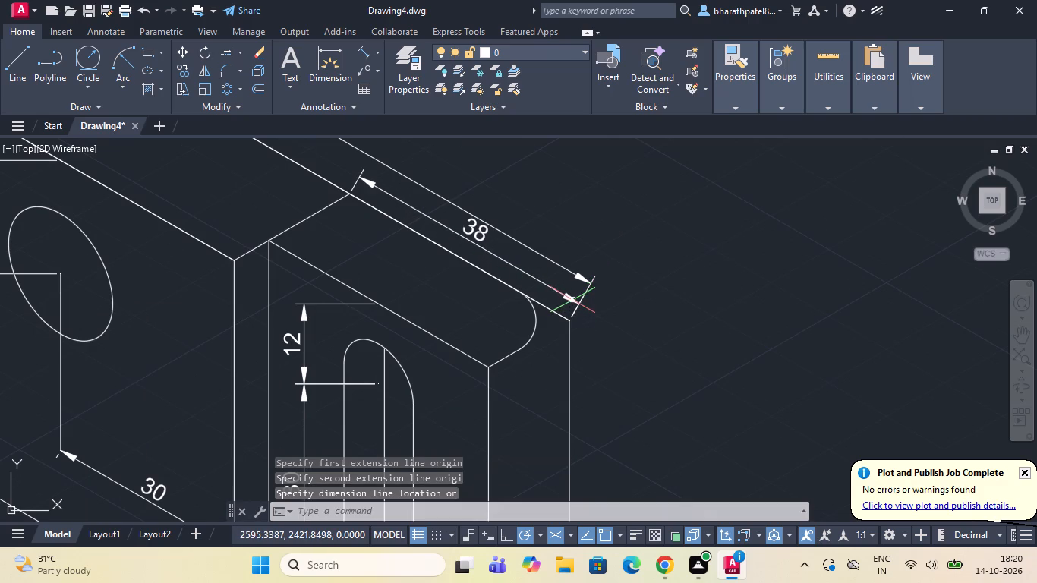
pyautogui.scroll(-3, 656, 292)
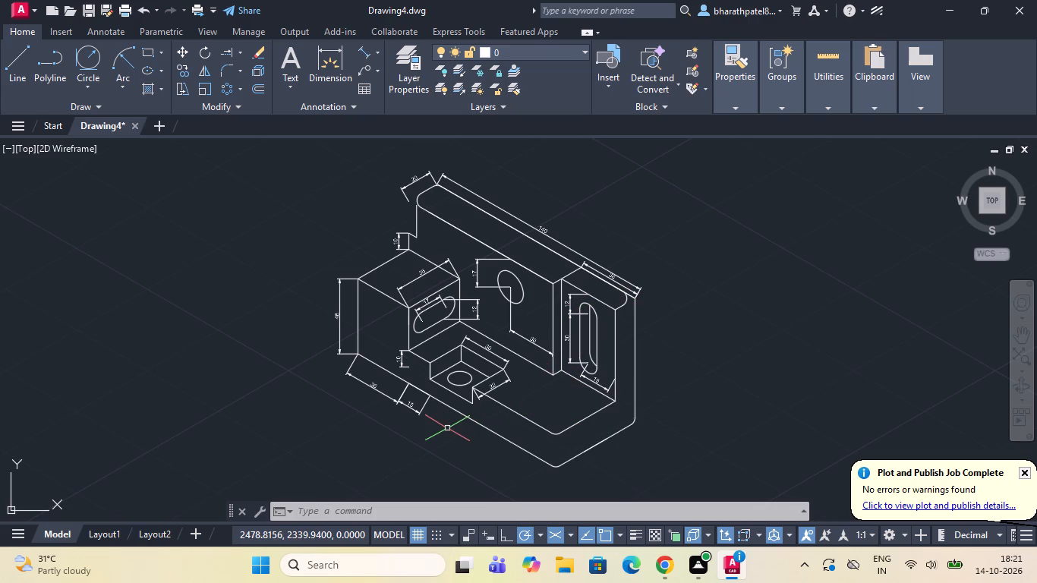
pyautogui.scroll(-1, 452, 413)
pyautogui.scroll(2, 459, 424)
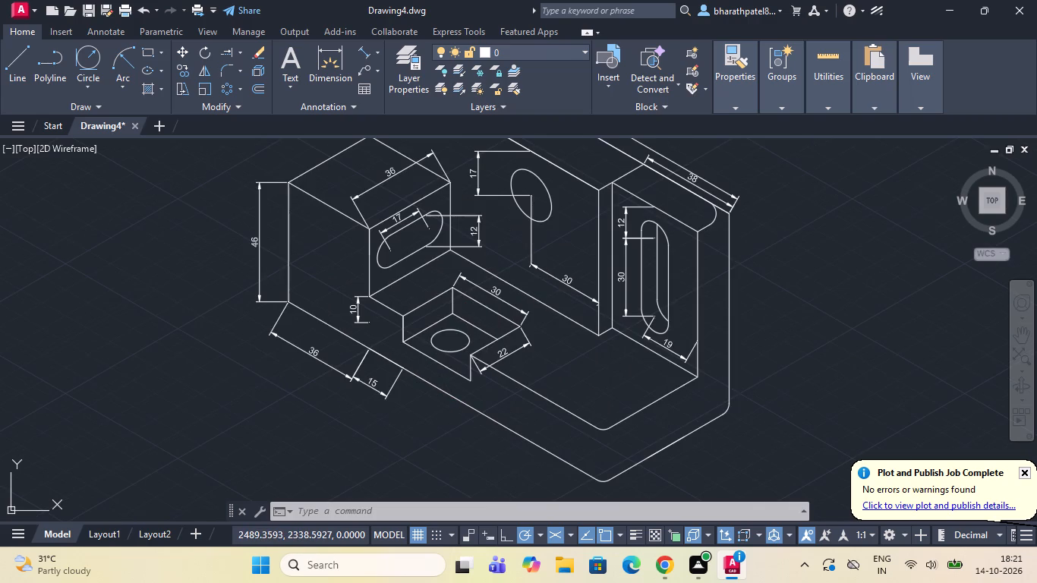
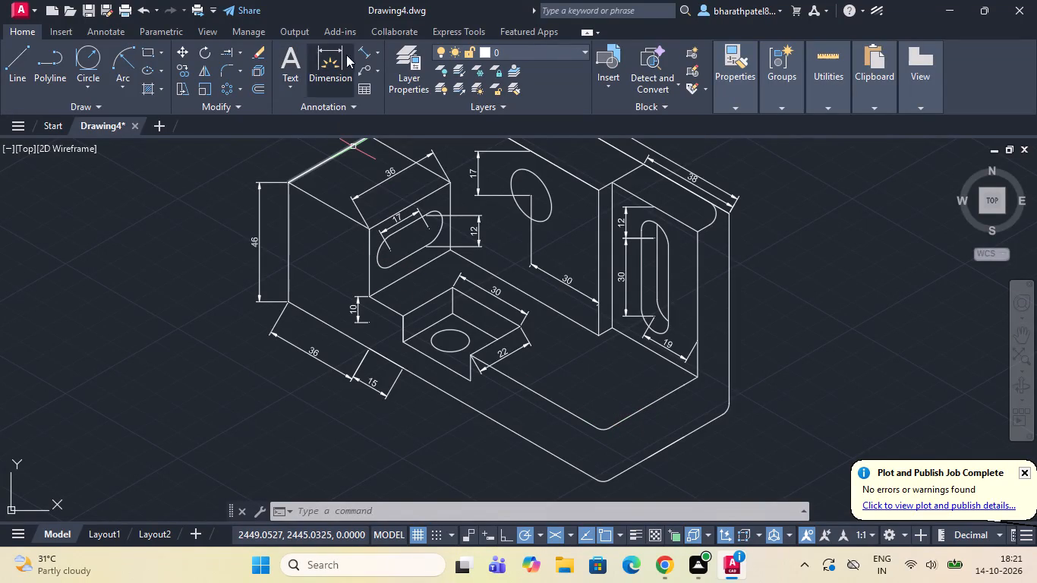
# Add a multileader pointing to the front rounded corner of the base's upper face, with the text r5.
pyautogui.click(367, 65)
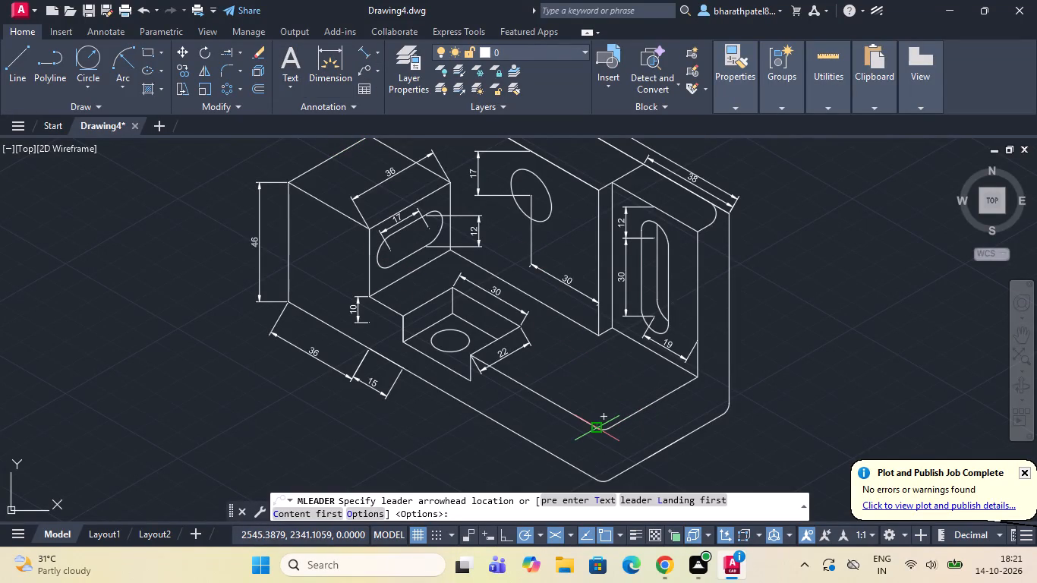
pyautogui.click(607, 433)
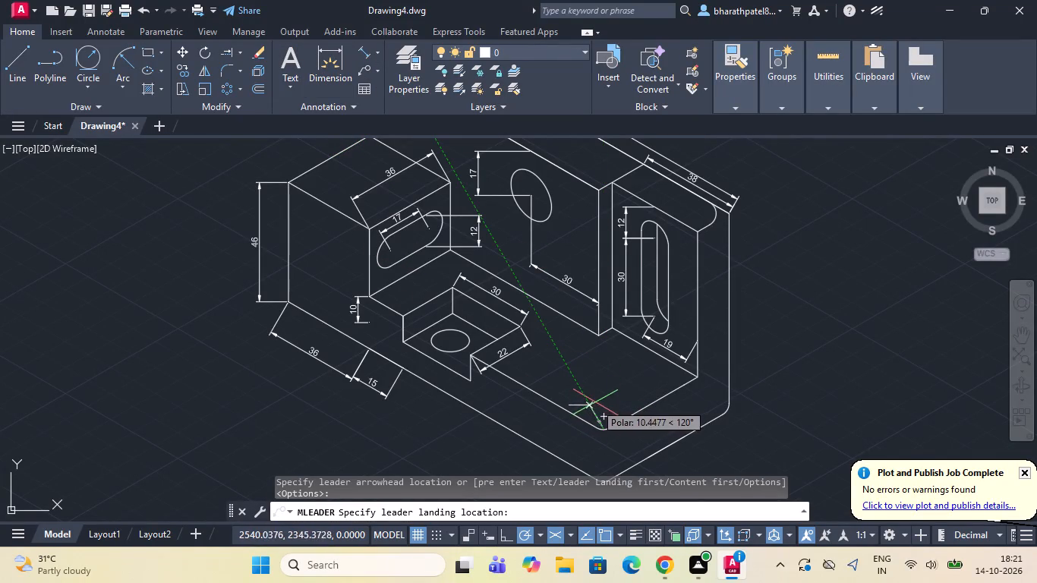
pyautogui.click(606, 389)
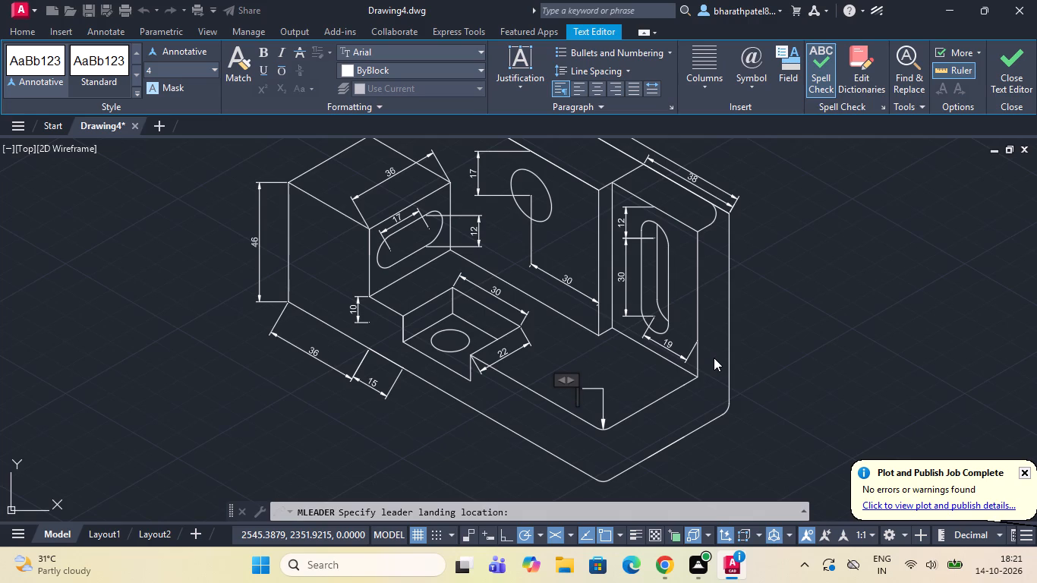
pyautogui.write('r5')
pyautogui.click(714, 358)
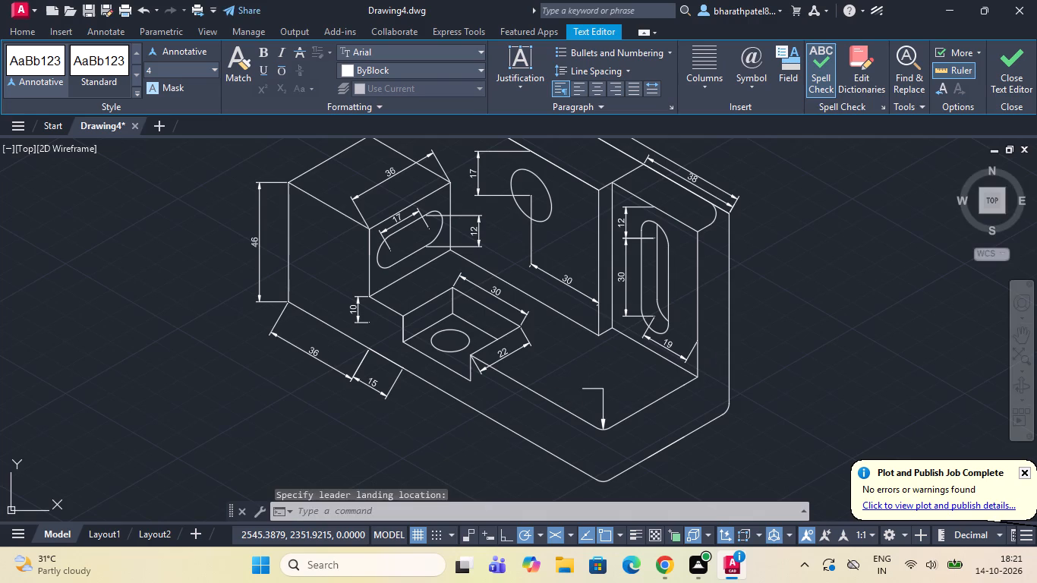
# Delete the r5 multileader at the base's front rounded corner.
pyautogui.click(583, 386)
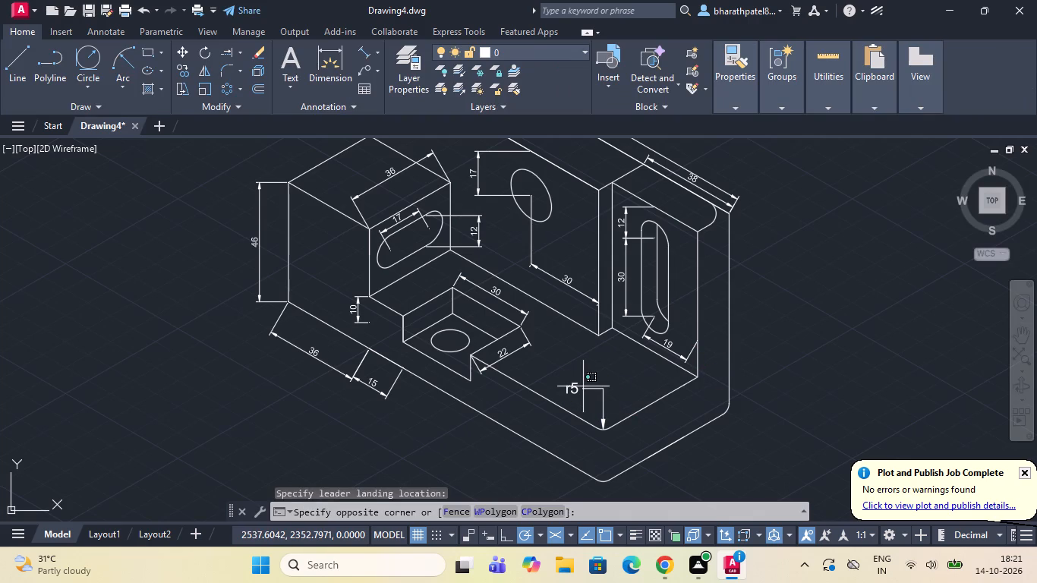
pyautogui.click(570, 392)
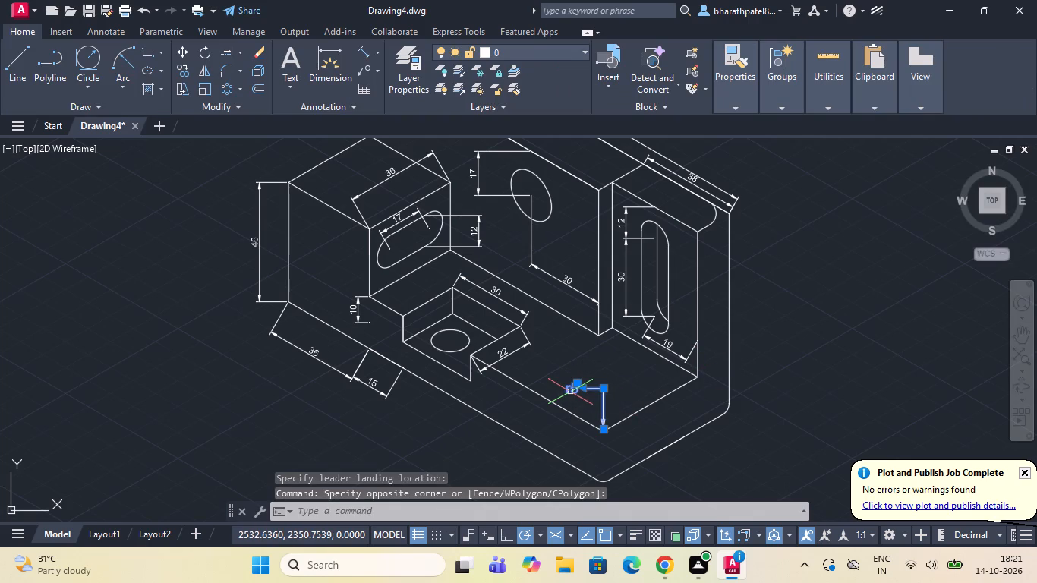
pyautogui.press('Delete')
# Add a multileader labelled R5 pointing to the front rounded corner of the base's upper face.
pyautogui.click(358, 68)
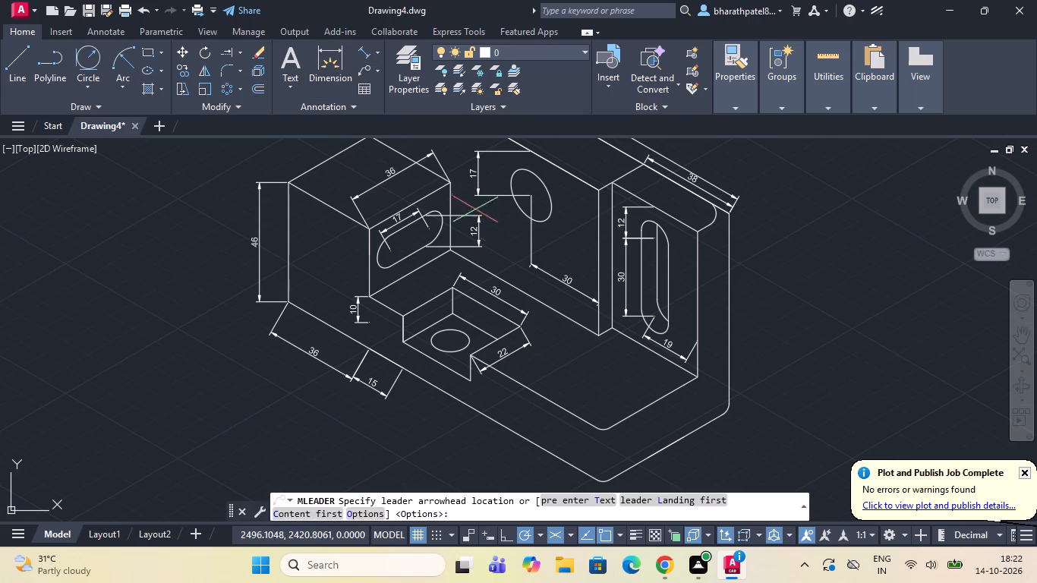
pyautogui.click(601, 428)
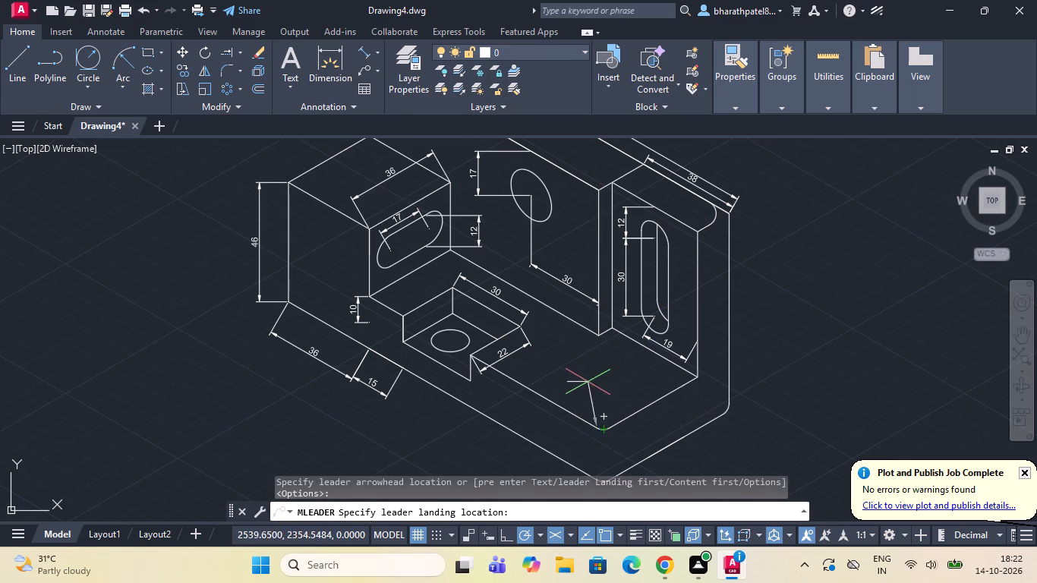
pyautogui.click(602, 377)
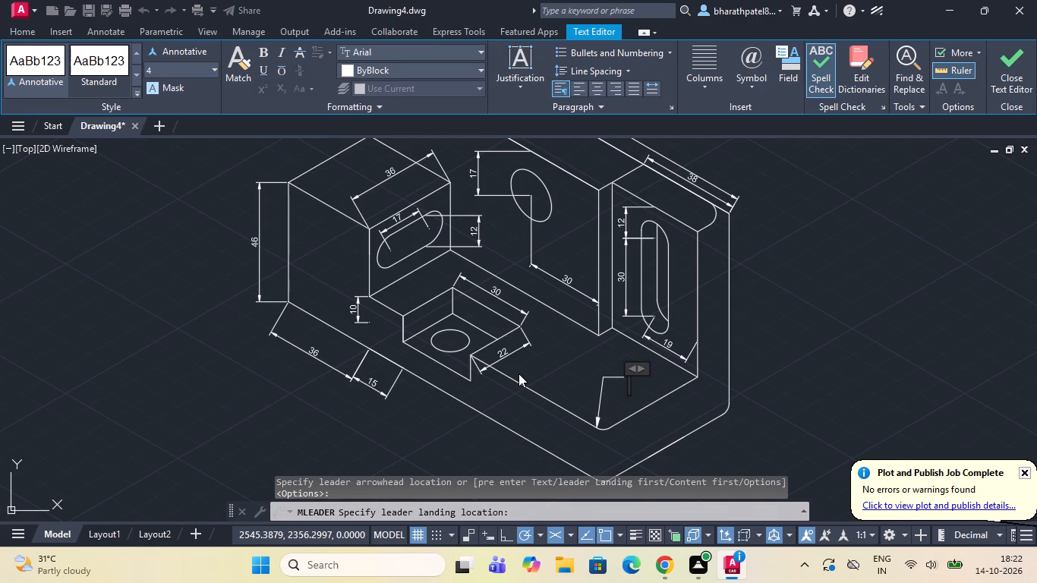
pyautogui.write('R5')
pyautogui.press('Return')
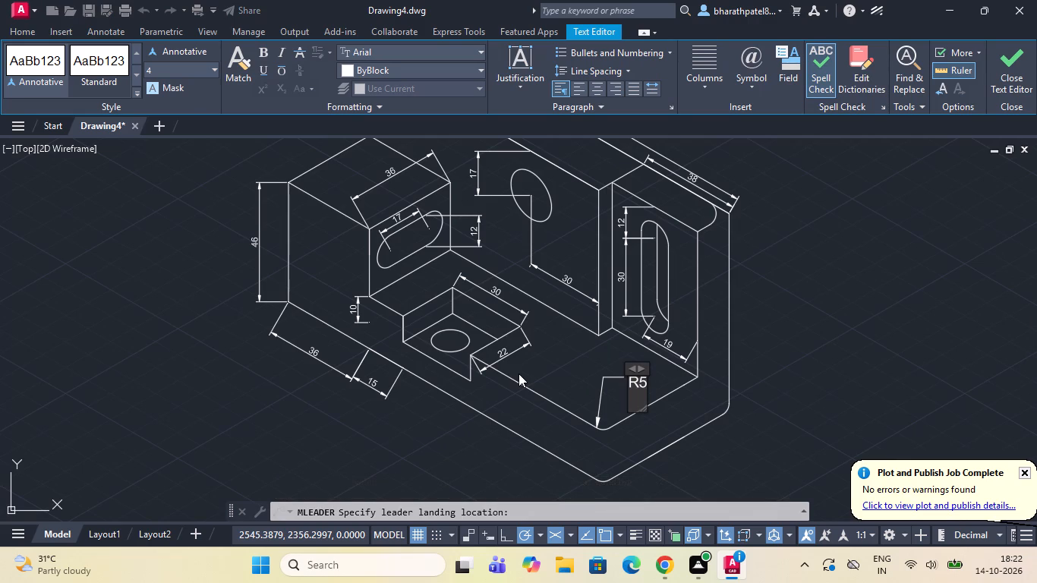
pyautogui.click(758, 372)
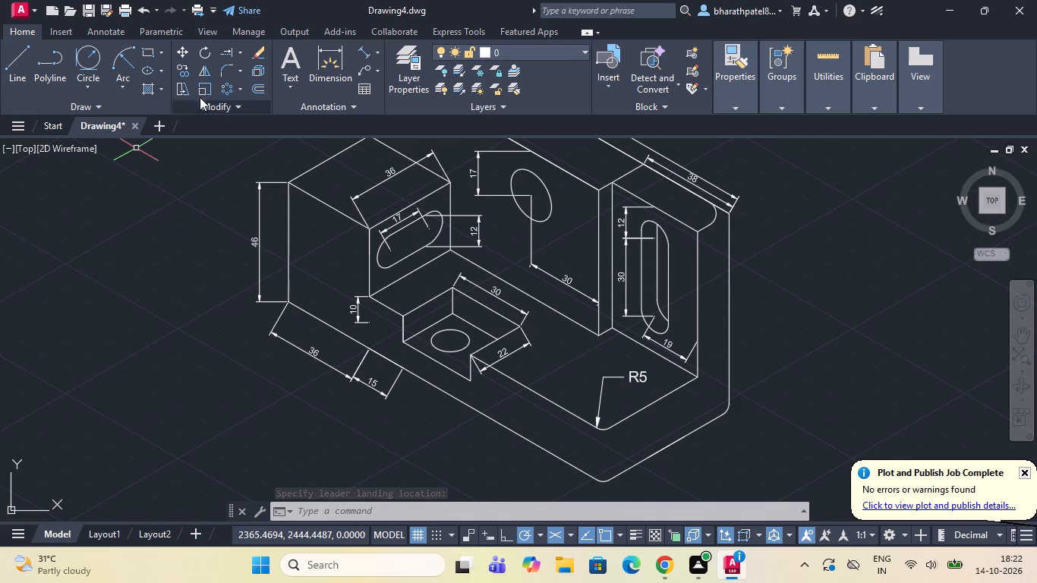
# Place a multileader from the small circle in the notched base recess, and switch to the browser for the reference drawing.
pyautogui.click(367, 71)
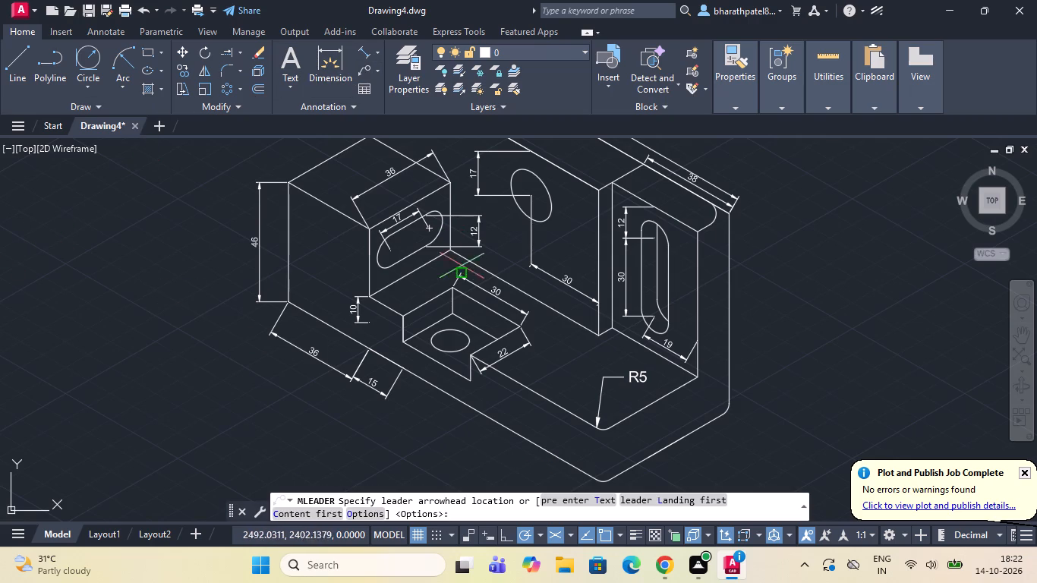
pyautogui.click(453, 350)
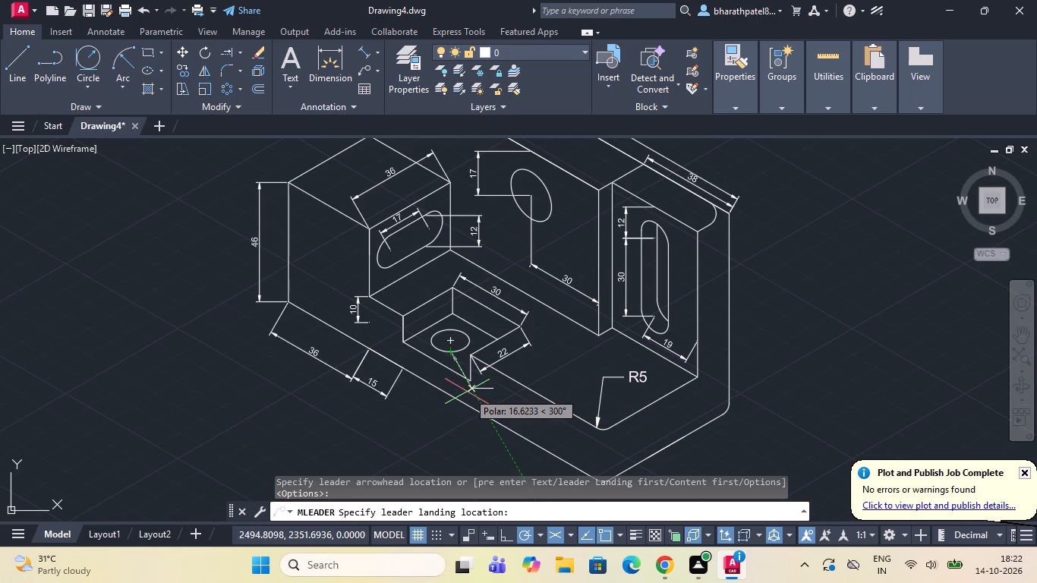
pyautogui.click(458, 395)
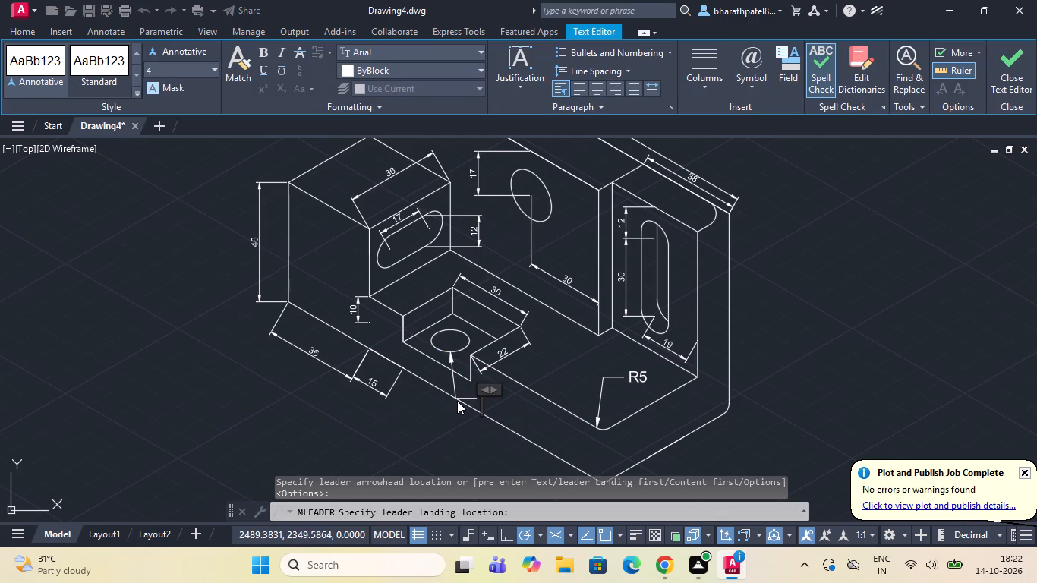
pyautogui.click(655, 566)
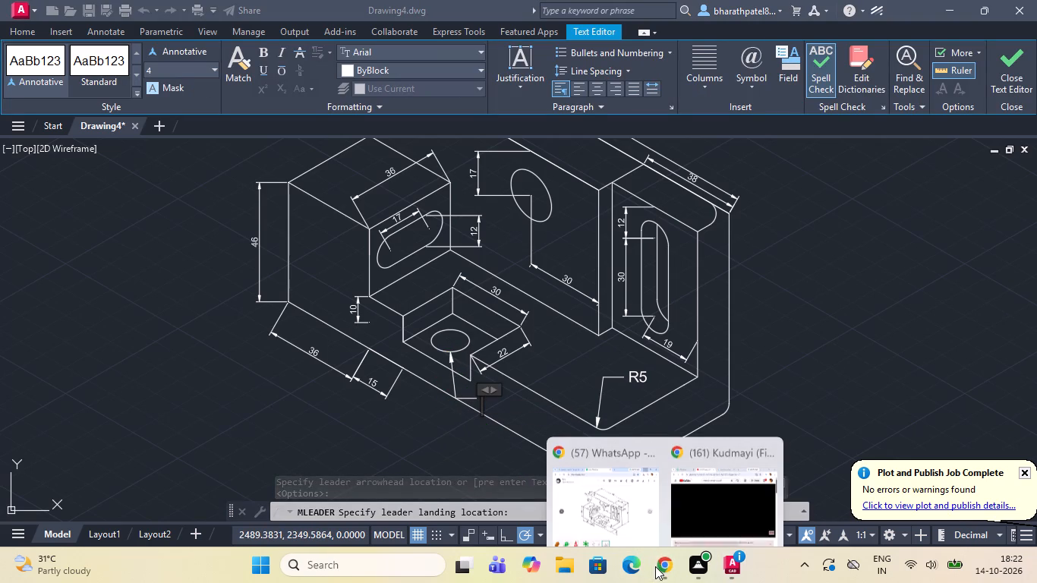
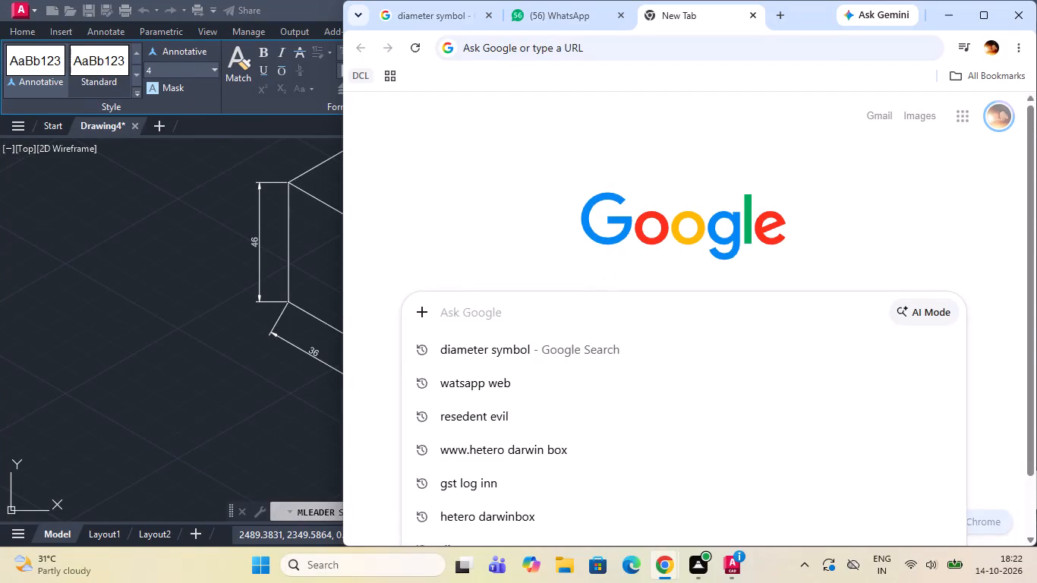
# Search the web for the diameter symbol and copy the ø character.
pyautogui.click(558, 340)
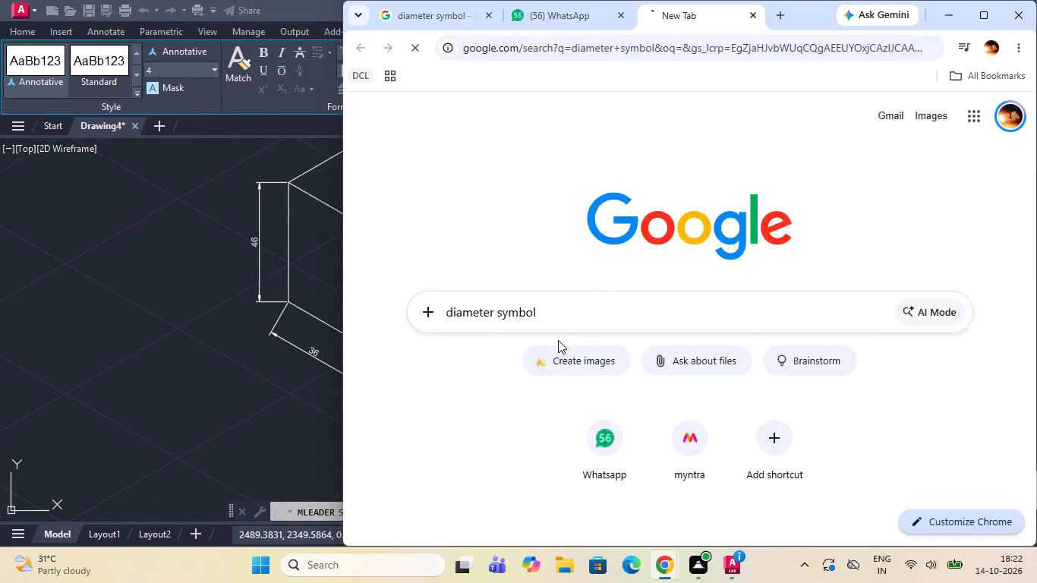
pyautogui.click(553, 268)
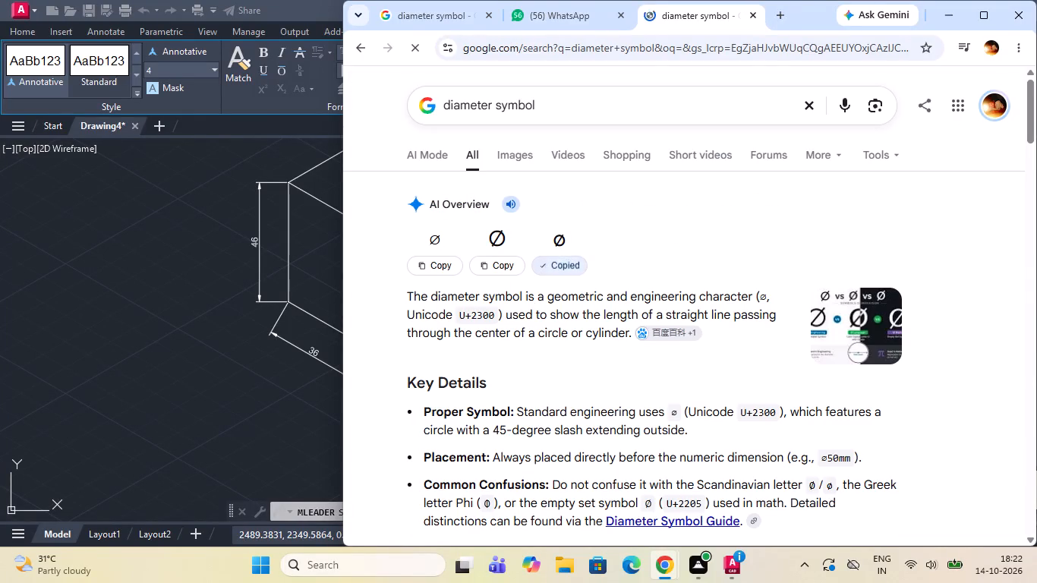
# Switch back to AutoCAD and enter ø12 as the multileader text for the small circle in the notched base recess.
pyautogui.click(258, 337)
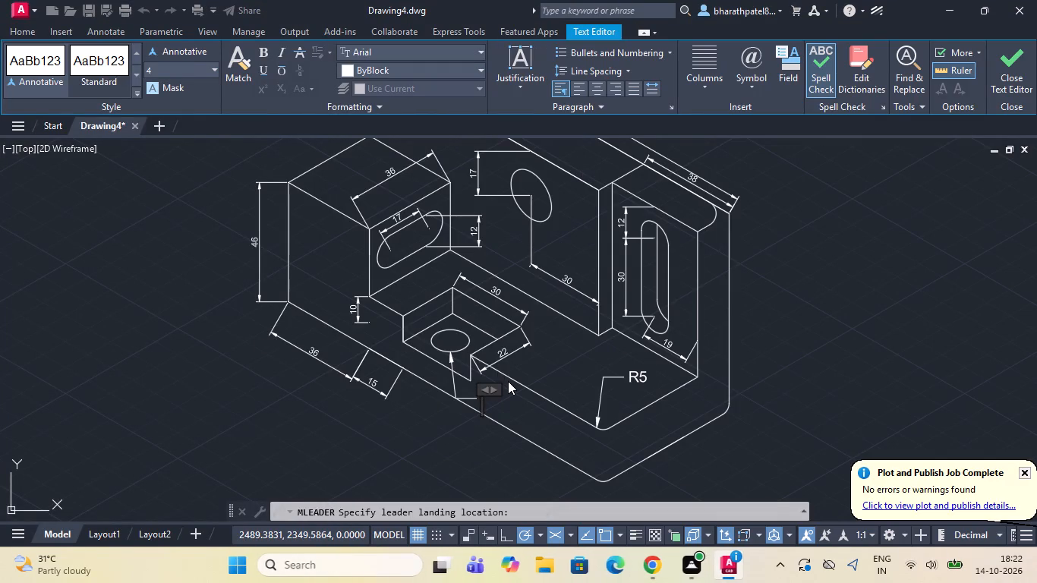
pyautogui.hotkey('ctrl', 'v')
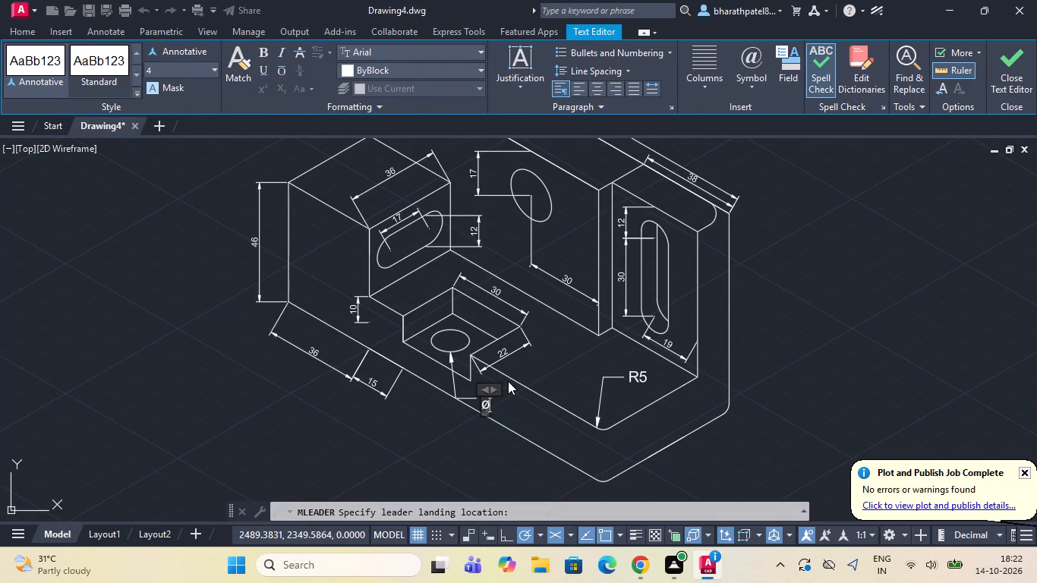
pyautogui.write('12')
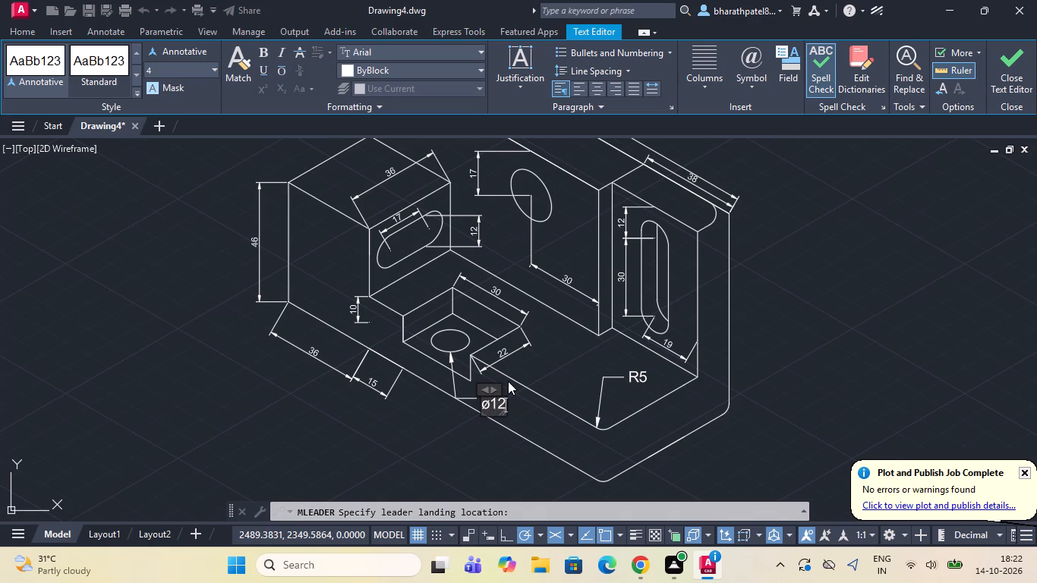
pyautogui.click(590, 433)
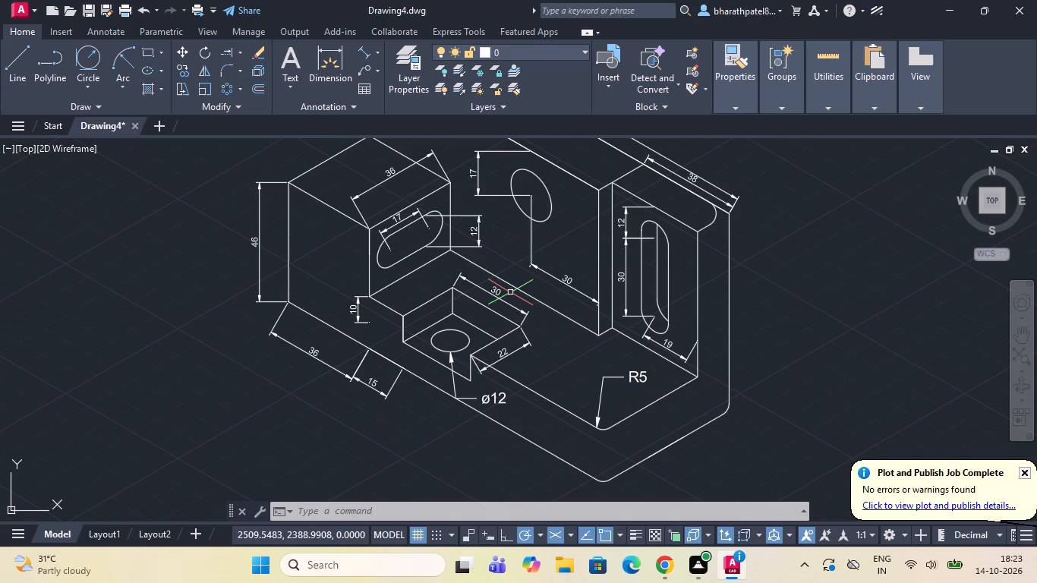
# Add a multileader labelled R5 pointing to the back wall's top-face rounded corner, where the 20 and 140 dimensions meet.
pyautogui.scroll(-3, 462, 282)
pyautogui.scroll(3, 477, 233)
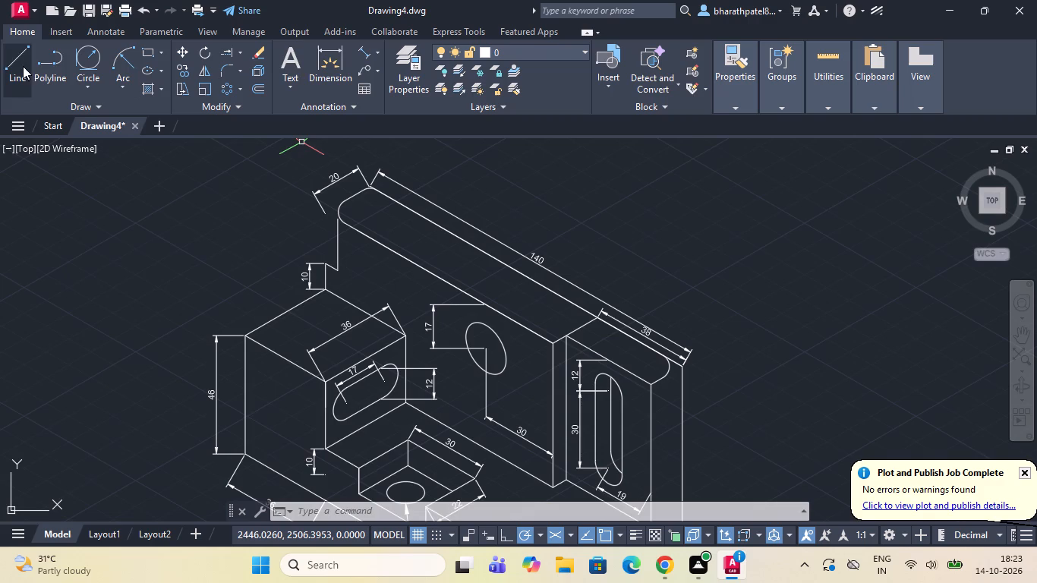
pyautogui.click(364, 62)
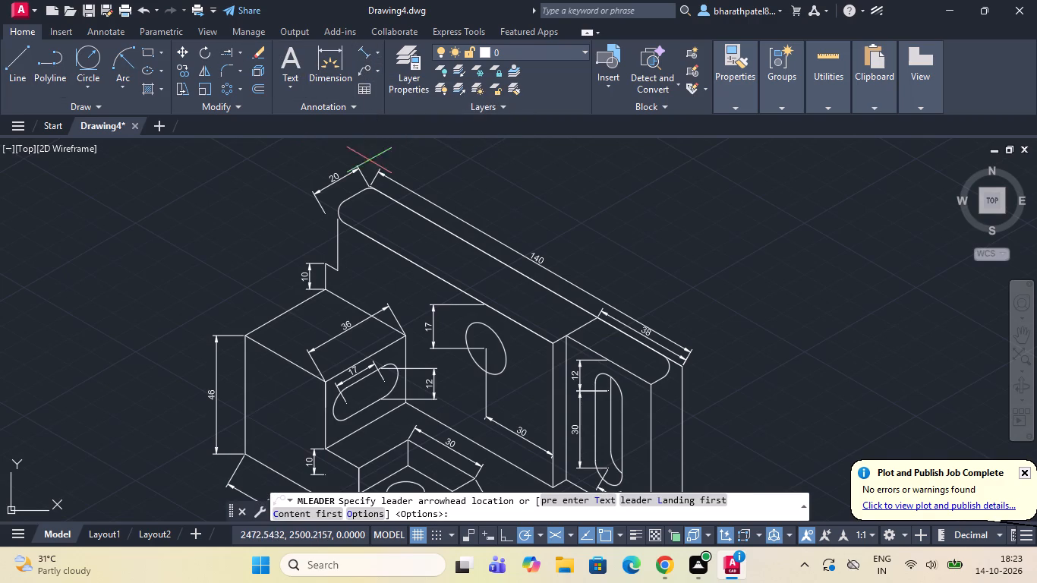
pyautogui.scroll(5, 368, 193)
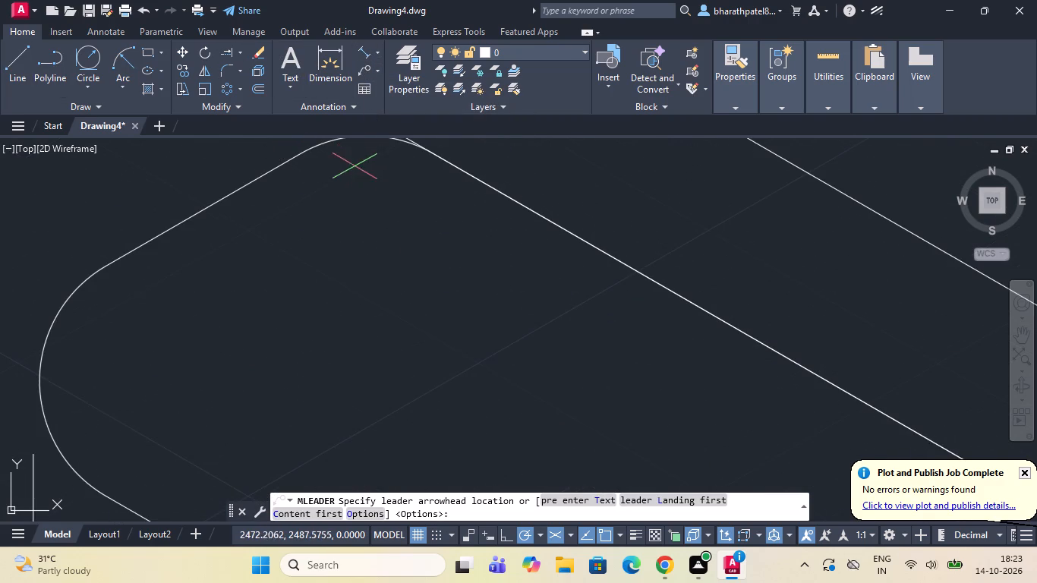
pyautogui.scroll(-2, 351, 181)
pyautogui.scroll(2, 361, 153)
pyautogui.click(341, 184)
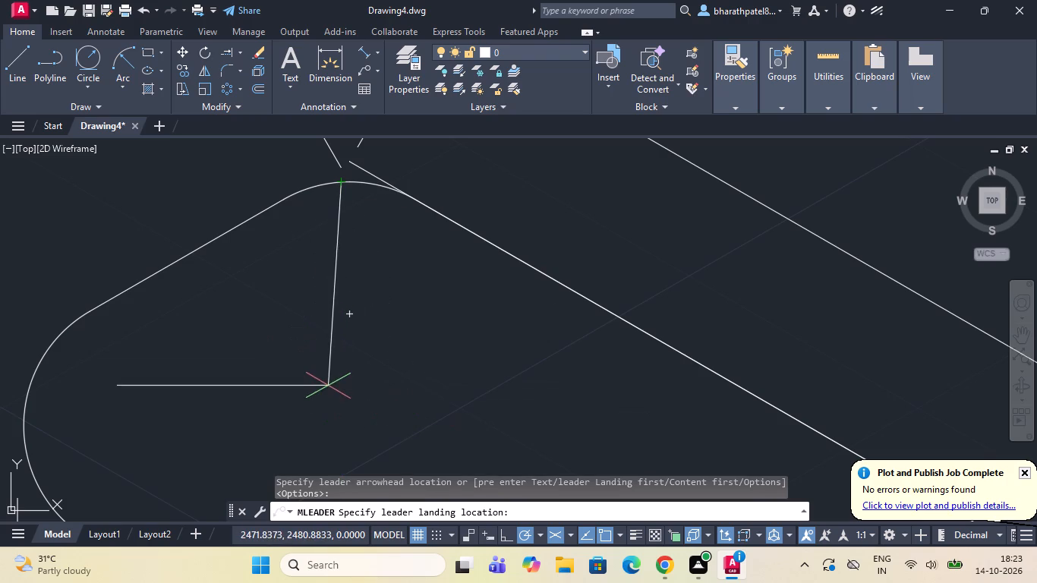
pyautogui.scroll(-5, 409, 380)
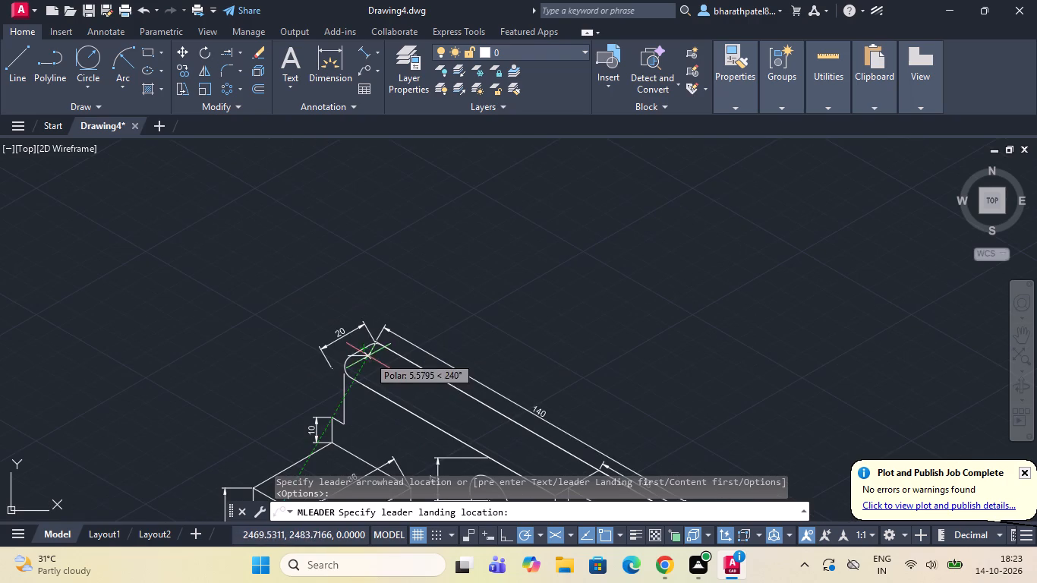
pyautogui.scroll(3, 367, 368)
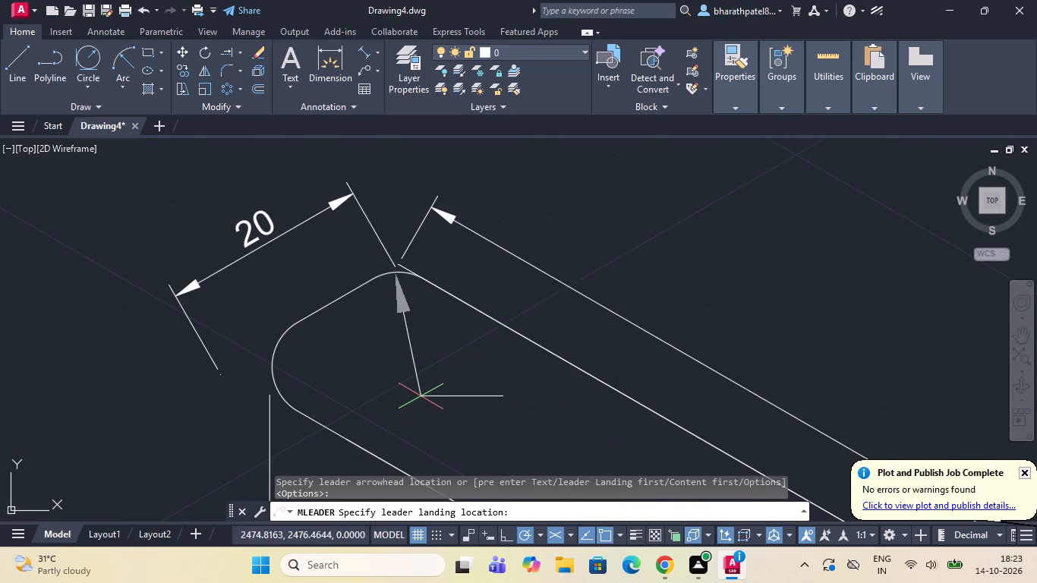
pyautogui.click(397, 394)
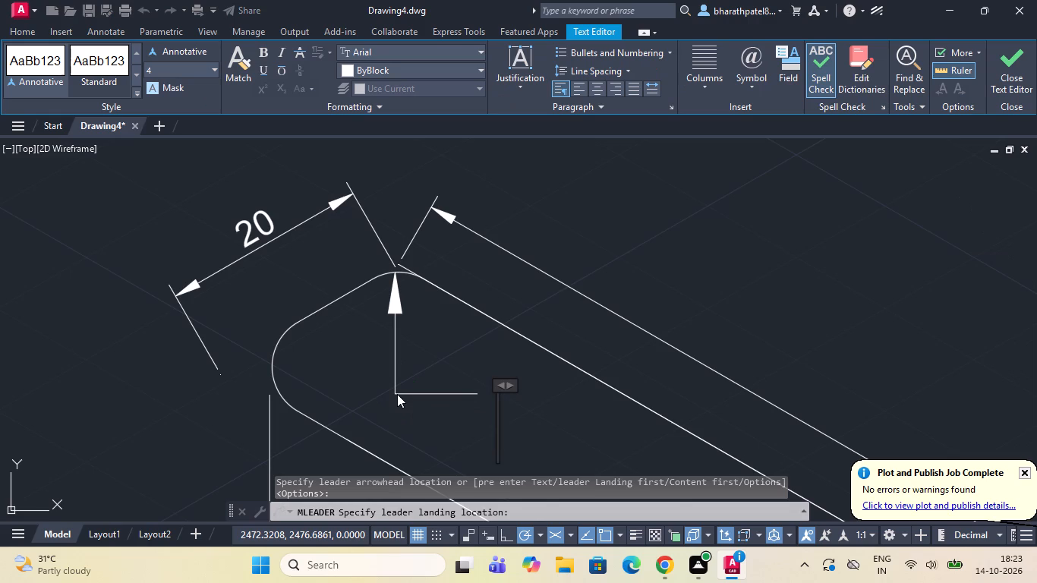
pyautogui.press('r')
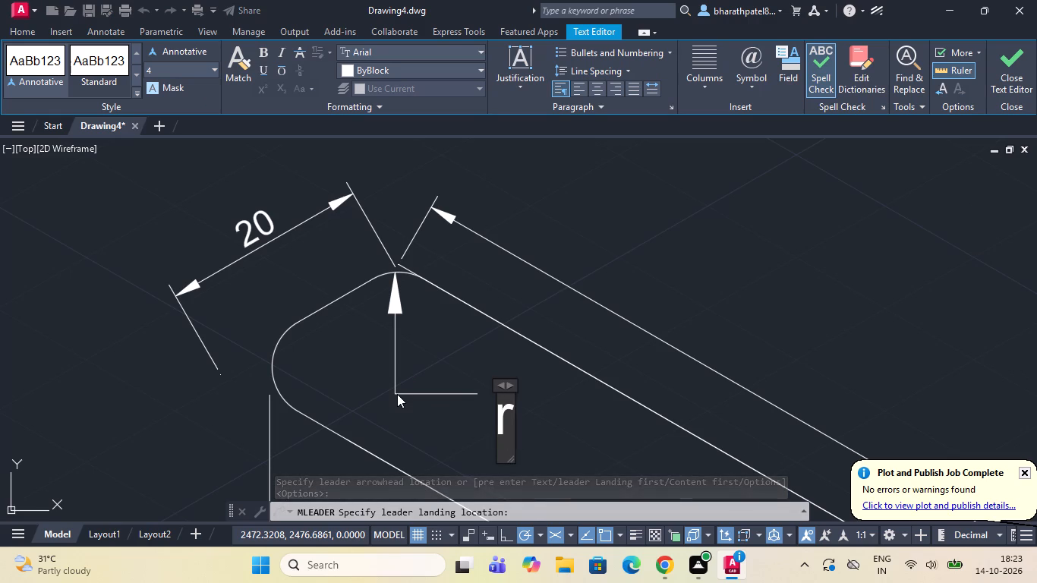
pyautogui.press('BackSpace')
pyautogui.hotkey('shift', 'r')
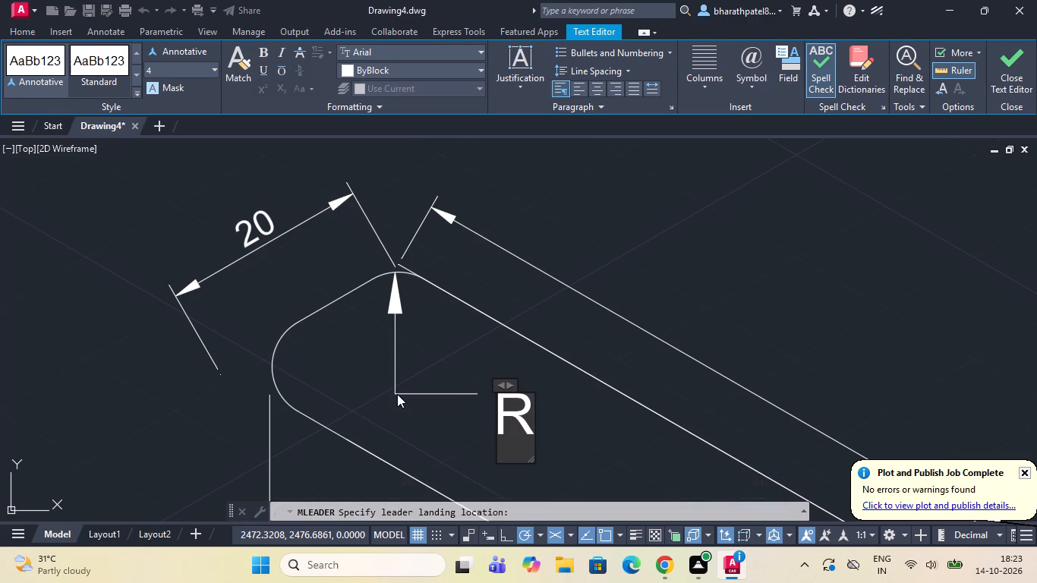
pyautogui.press('5')
pyautogui.click(397, 394)
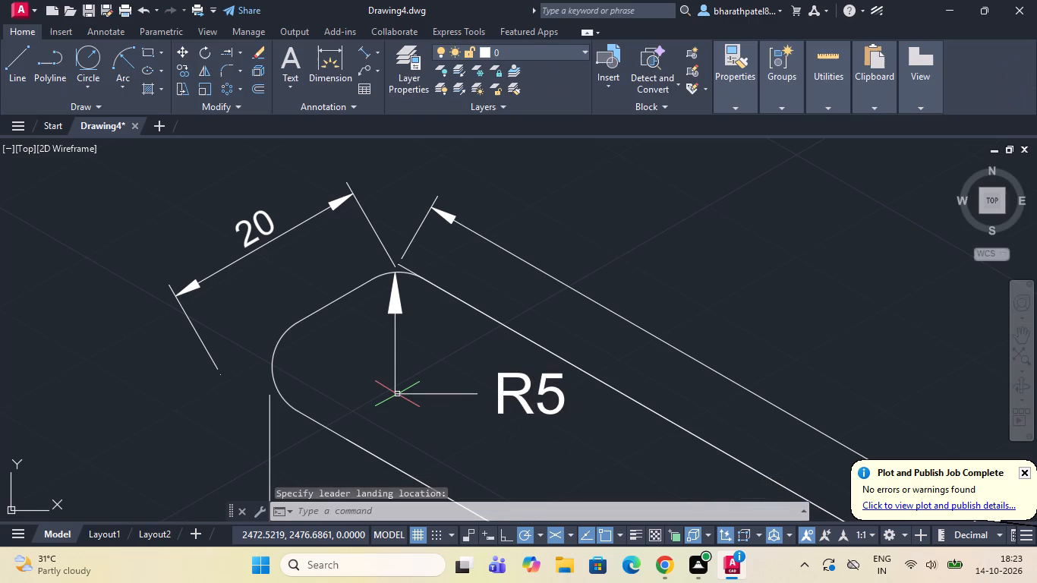
# Add a multileader labelled ø18 pointing to the circular hole in the back wall.
pyautogui.scroll(-2, 383, 381)
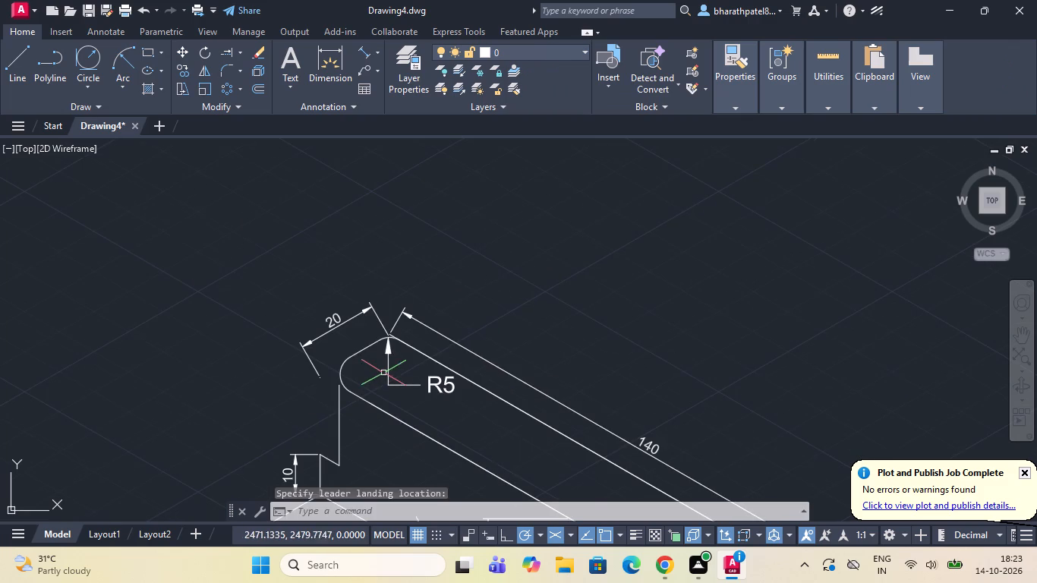
pyautogui.scroll(-2, 461, 315)
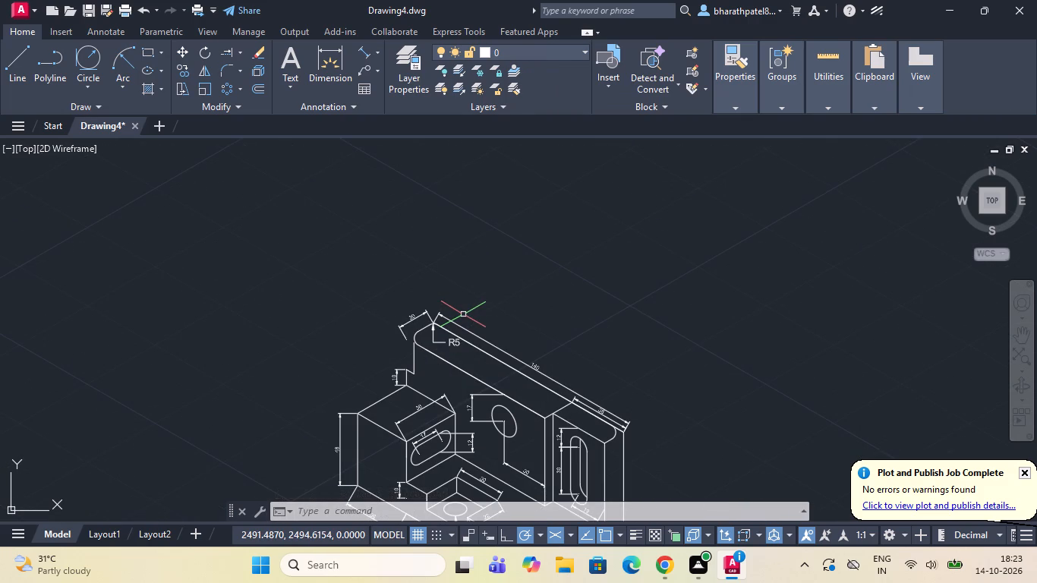
pyautogui.scroll(-1, 463, 314)
pyautogui.scroll(2, 505, 383)
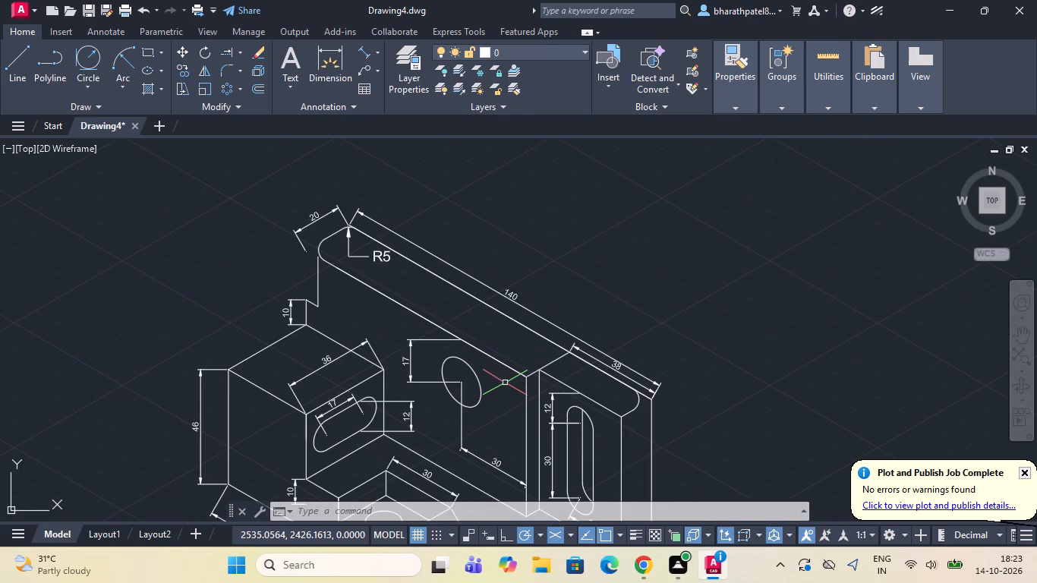
pyautogui.scroll(-1, 548, 349)
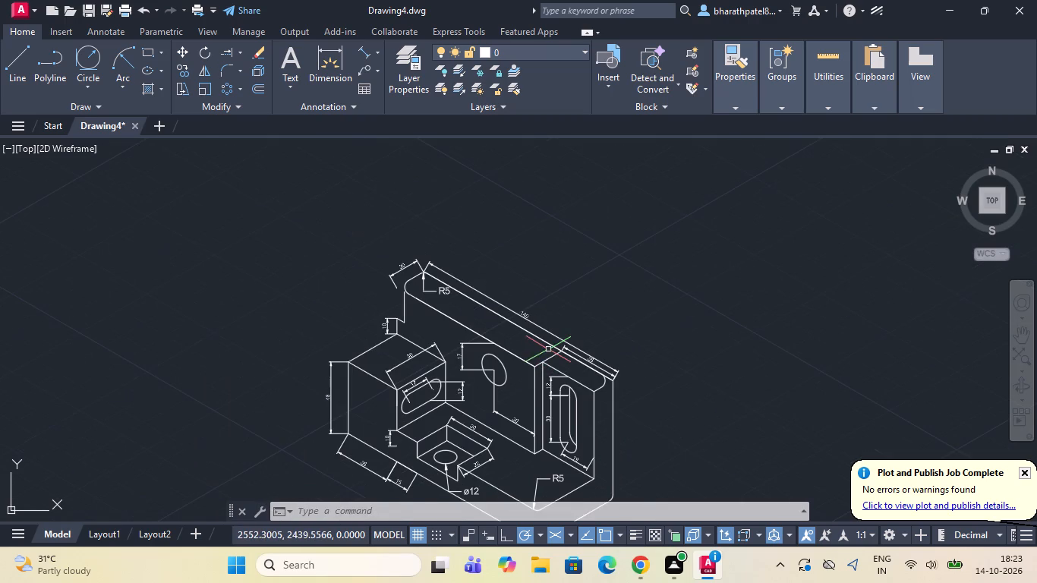
pyautogui.scroll(2, 536, 384)
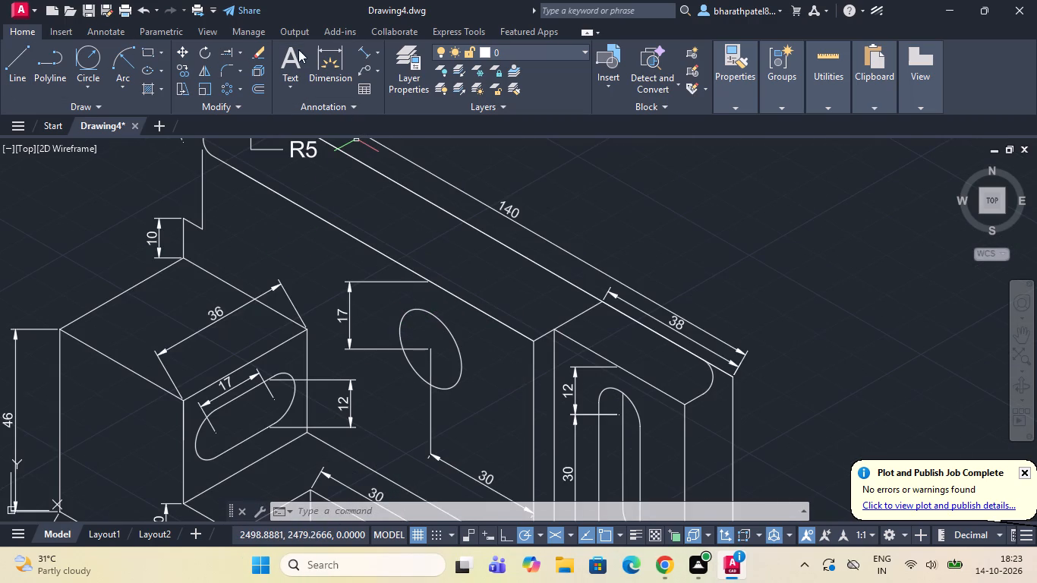
pyautogui.click(357, 68)
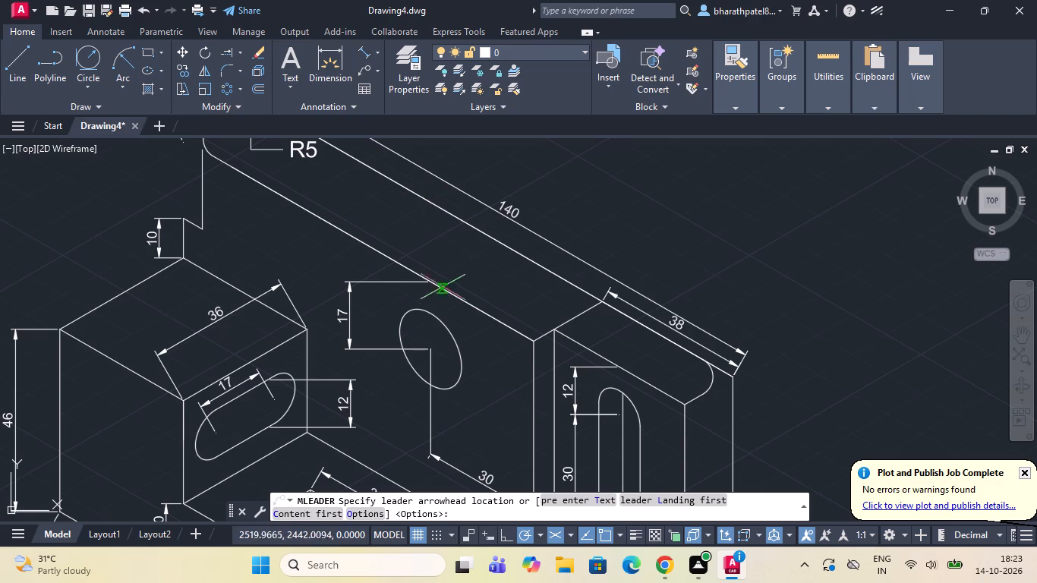
pyautogui.click(438, 315)
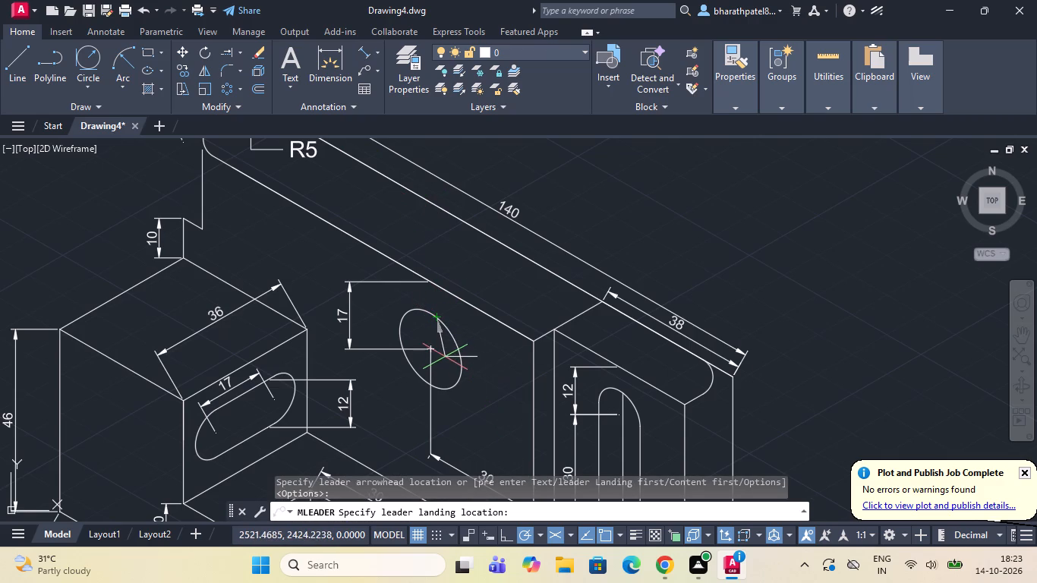
pyautogui.click(445, 358)
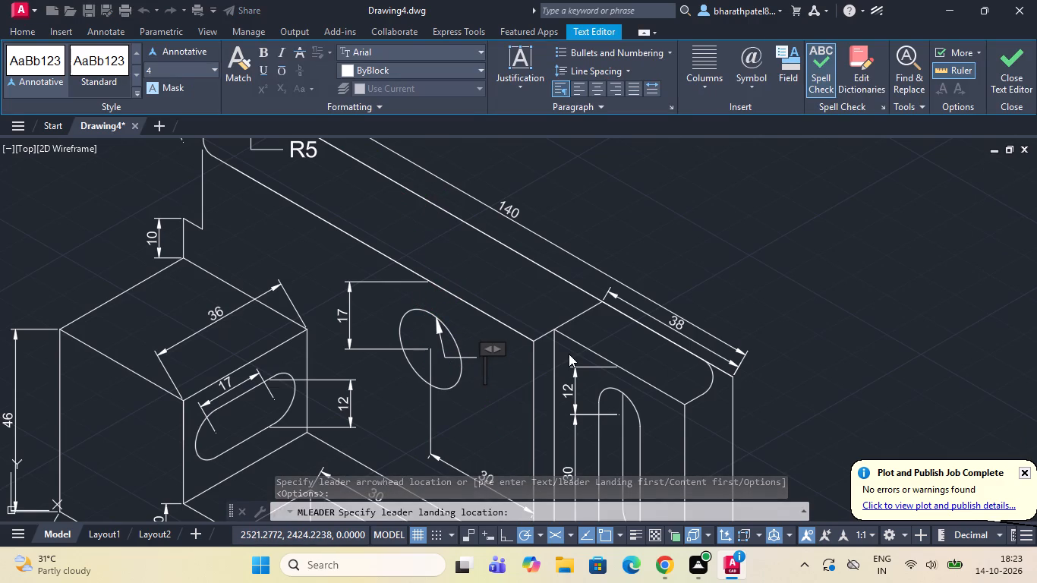
pyautogui.hotkey('ctrl', 'v')
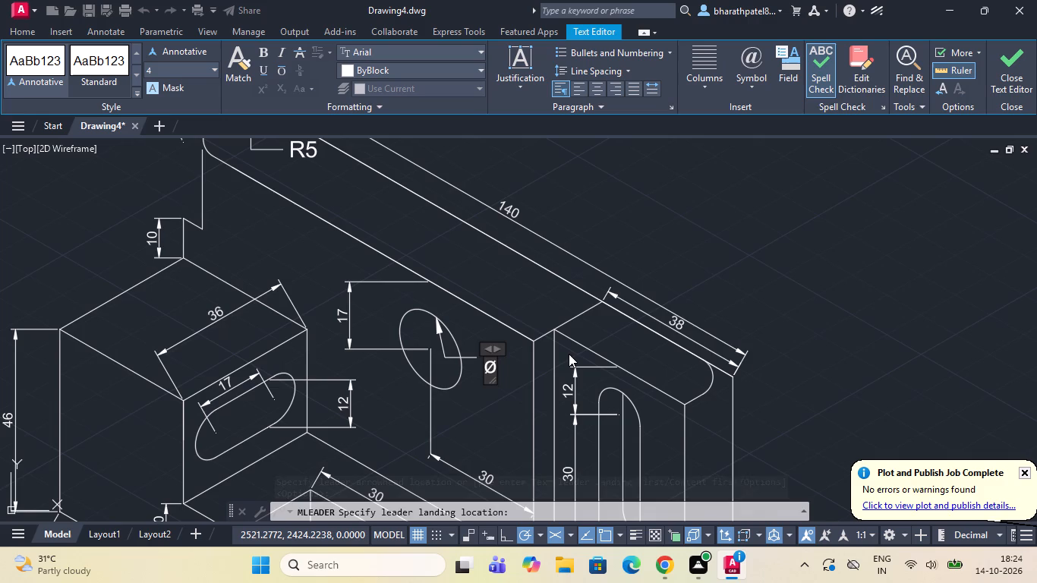
pyautogui.write('18')
pyautogui.click(569, 354)
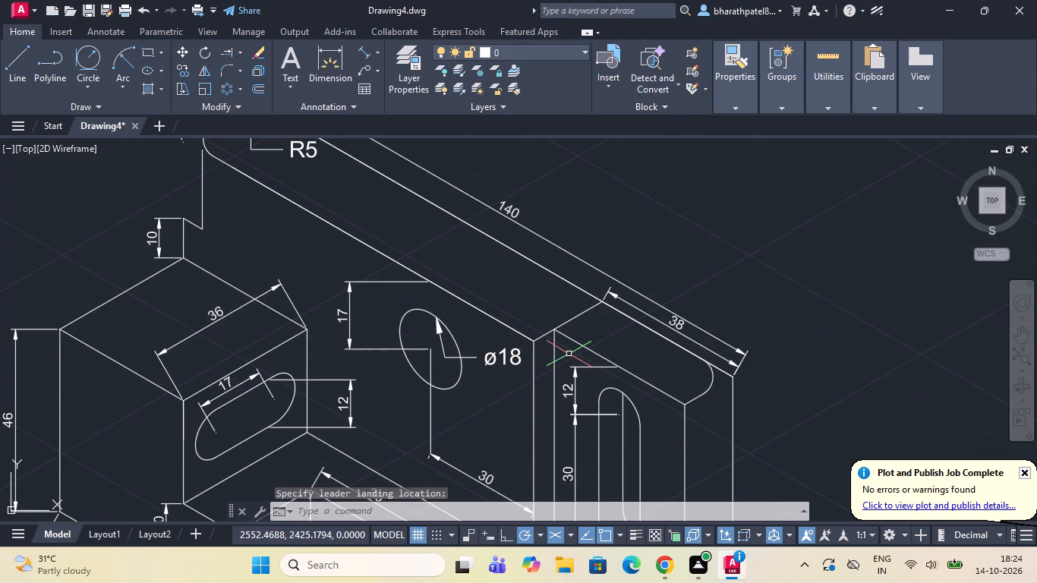
# Add a multileader labelled ø12 from the outer straight edge of the vertical slot in the side wall.
pyautogui.scroll(-2, 586, 325)
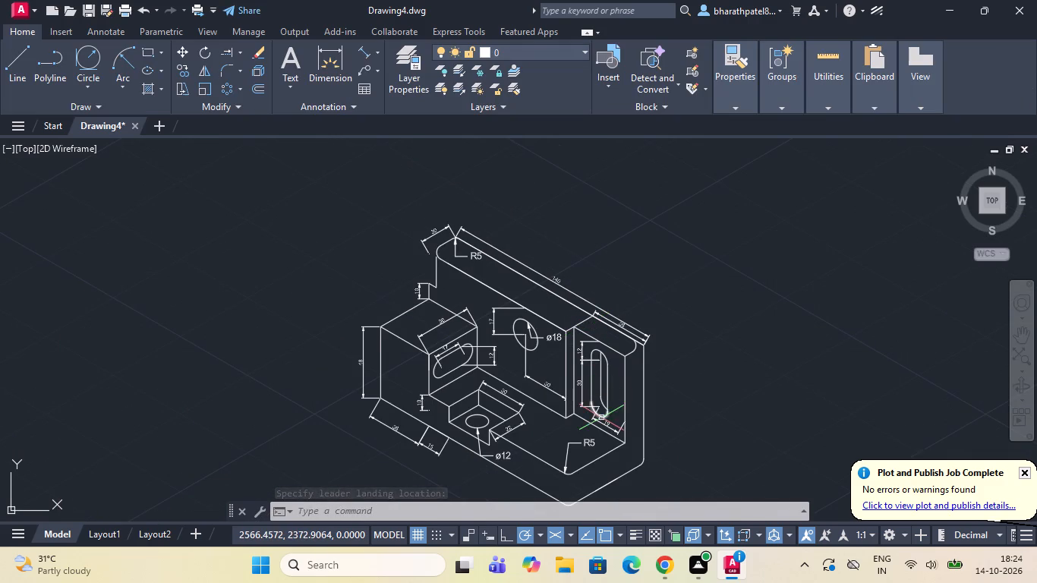
pyautogui.scroll(1, 601, 418)
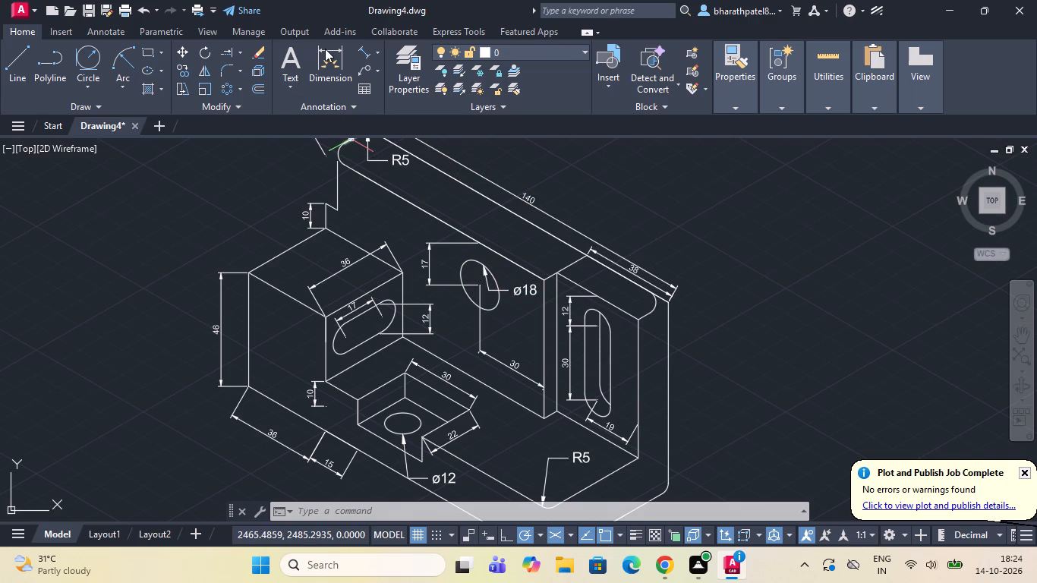
pyautogui.click(362, 69)
pyautogui.click(610, 367)
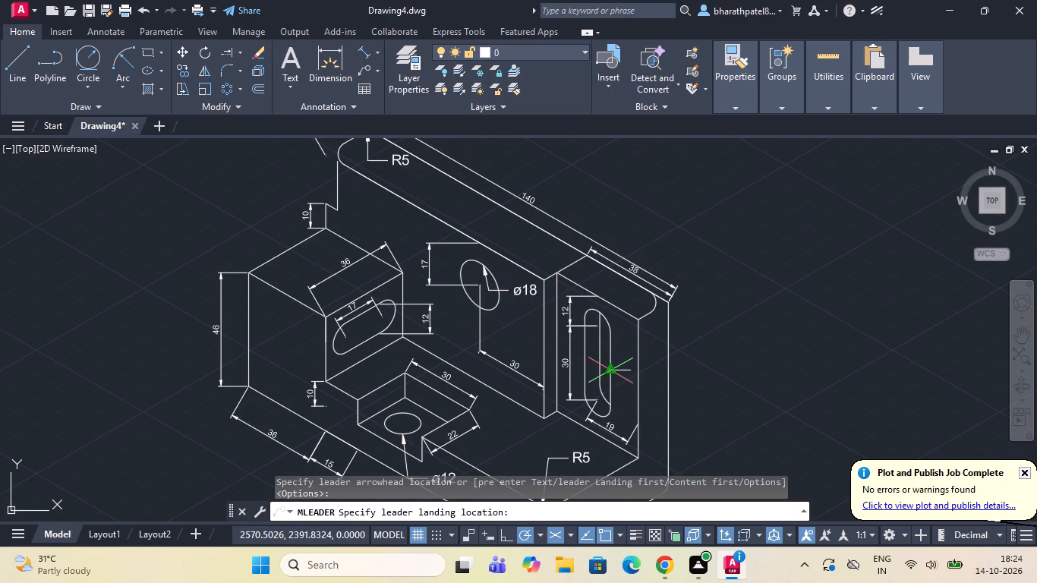
pyautogui.scroll(5, 608, 377)
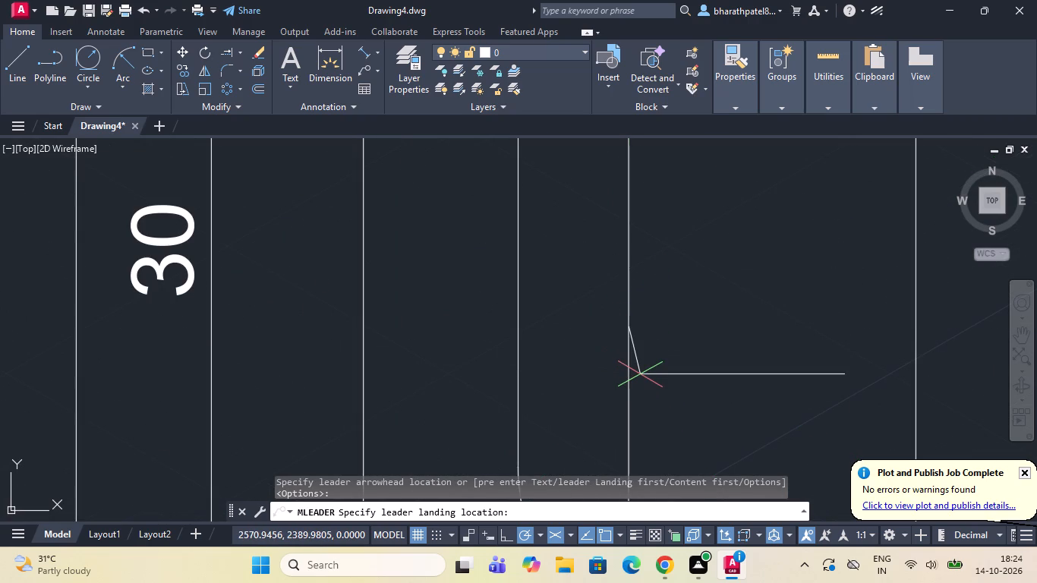
pyautogui.click(640, 374)
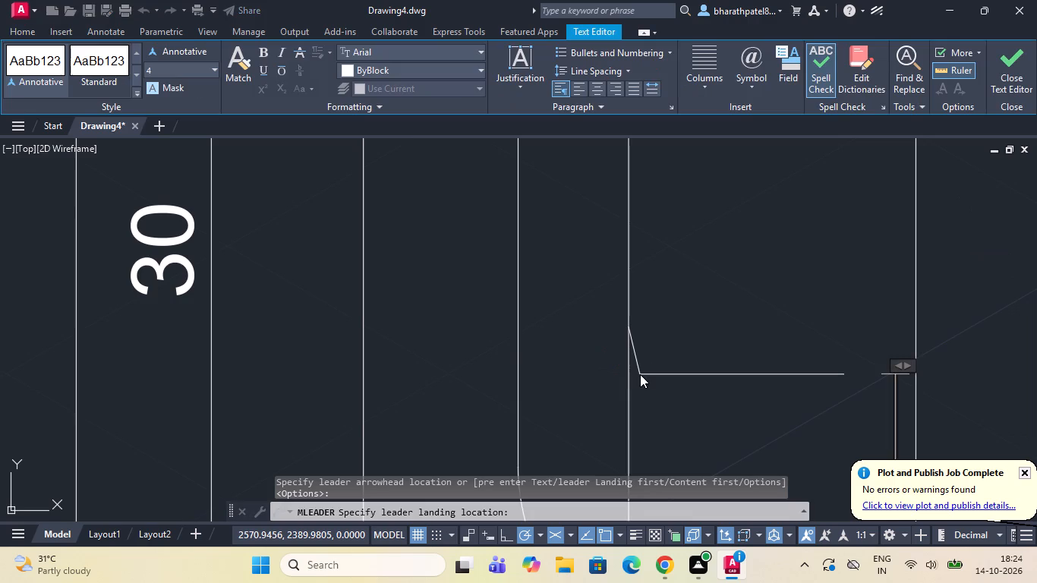
pyautogui.hotkey('ctrl', 'v')
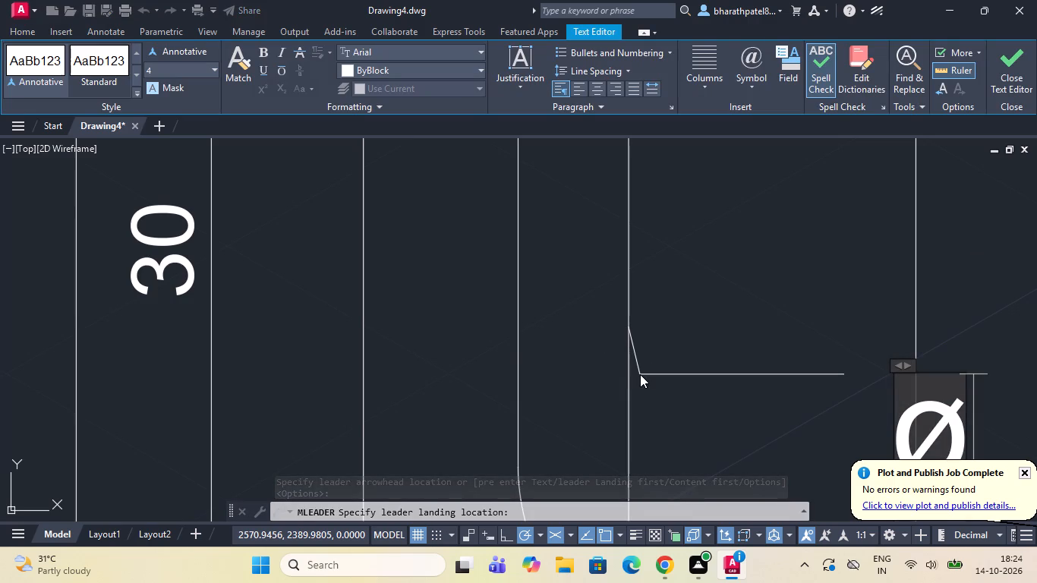
pyautogui.write('12')
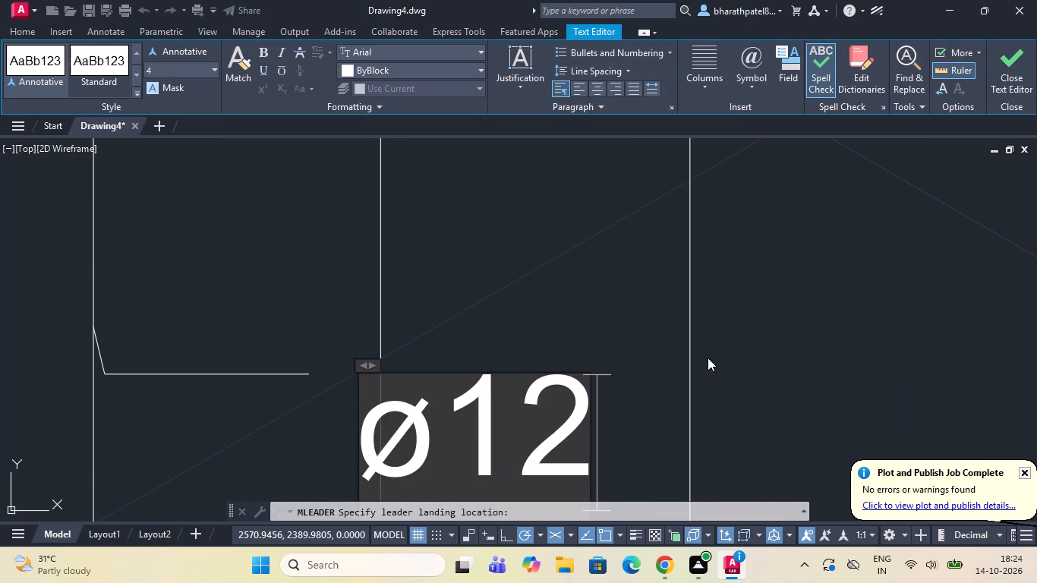
pyautogui.click(691, 358)
pyautogui.scroll(-4, 691, 358)
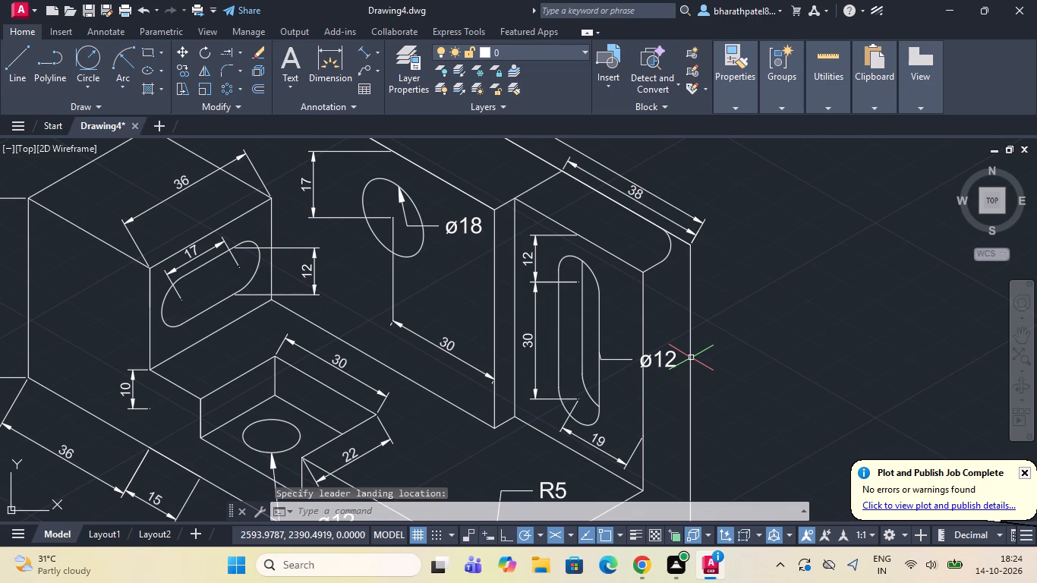
# Draw a vertical construction line crossing the base's upper and lower front edges, just beside the front R5 corner.
pyautogui.scroll(-2, 691, 358)
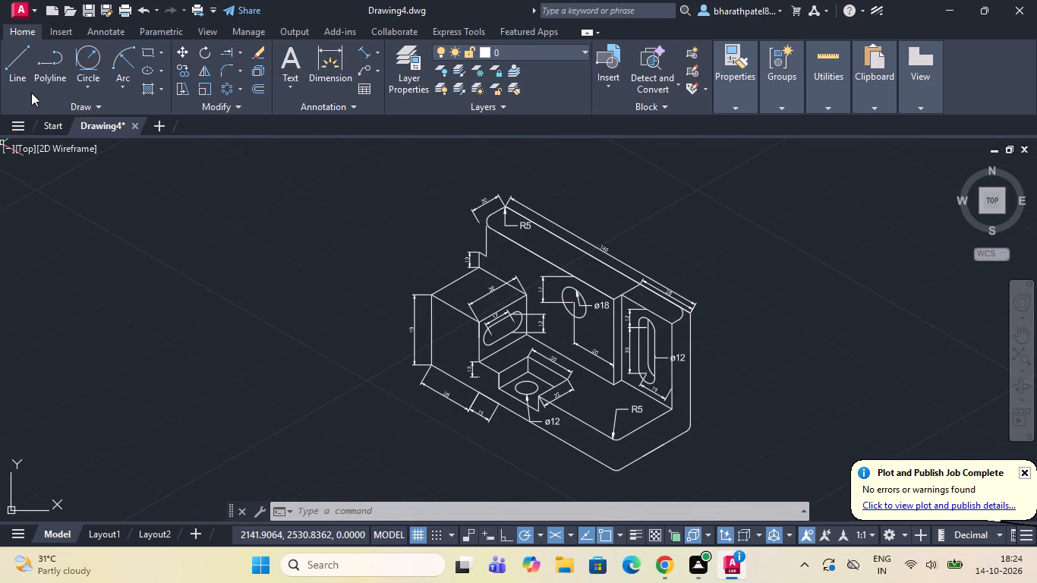
pyautogui.click(17, 71)
pyautogui.scroll(-3, 498, 326)
pyautogui.scroll(4, 518, 358)
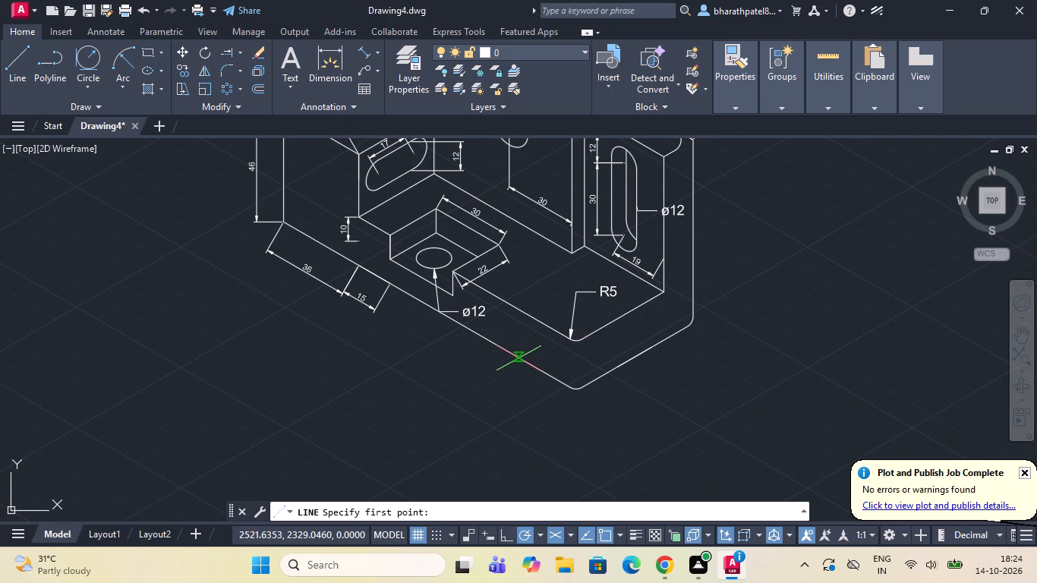
pyautogui.scroll(5, 558, 334)
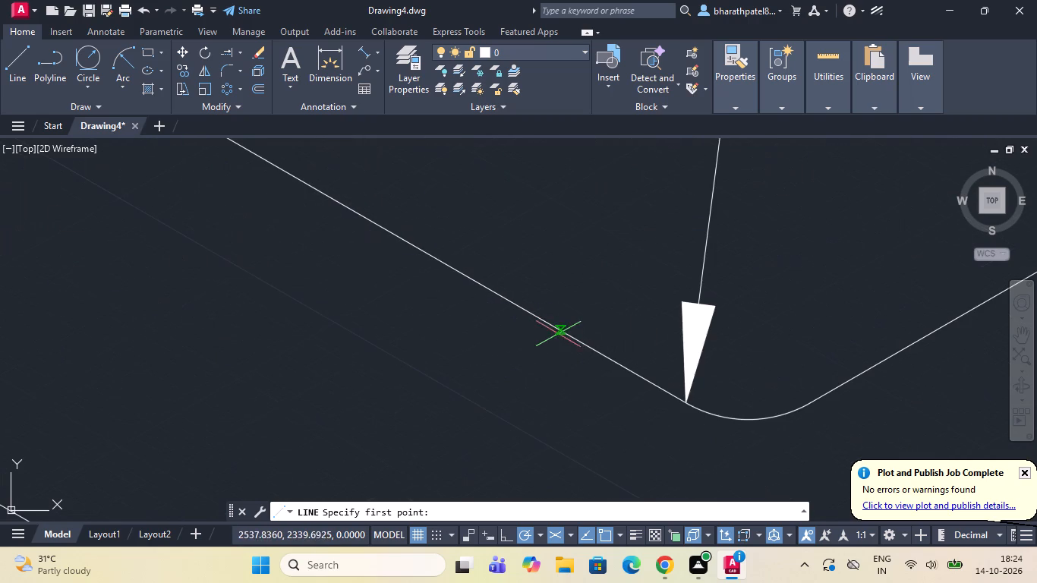
pyautogui.click(578, 288)
pyautogui.scroll(-3, 580, 287)
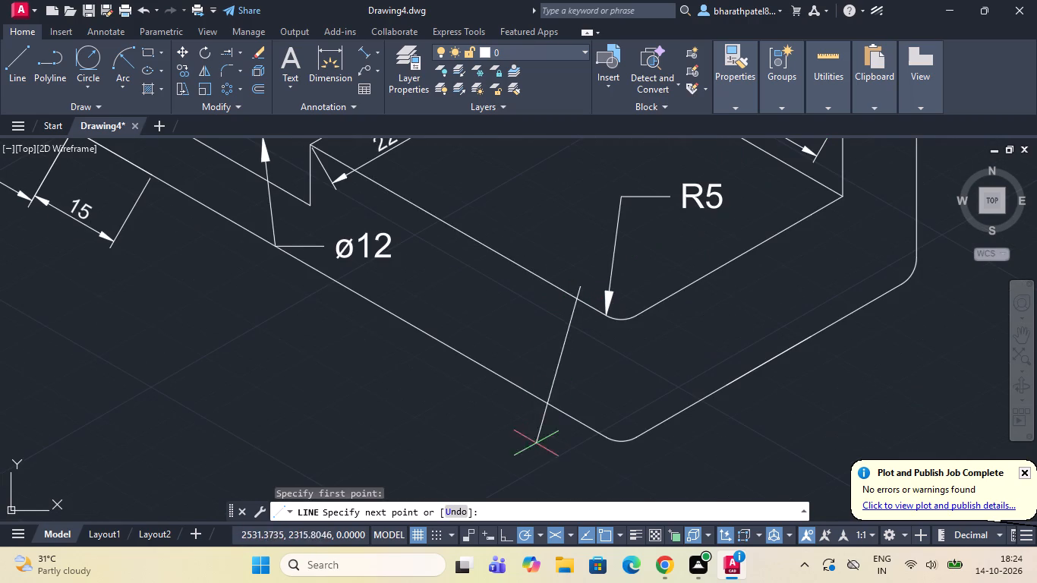
pyautogui.click(579, 461)
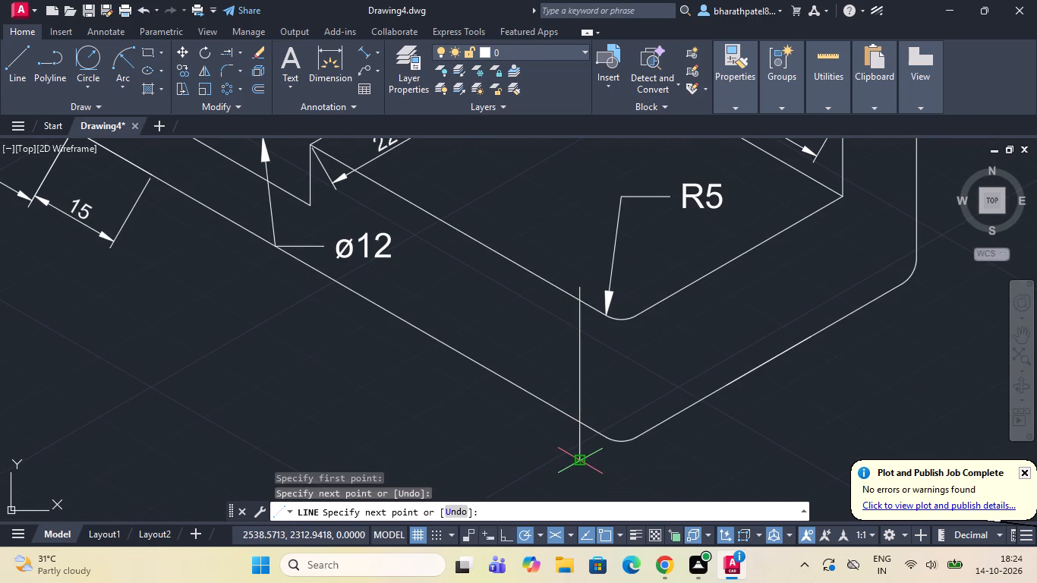
pyautogui.press('Escape')
# Add an aligned dimension for the base's vertical thickness between the construction line's crossings, placed beyond the front corner.
pyautogui.click(364, 53)
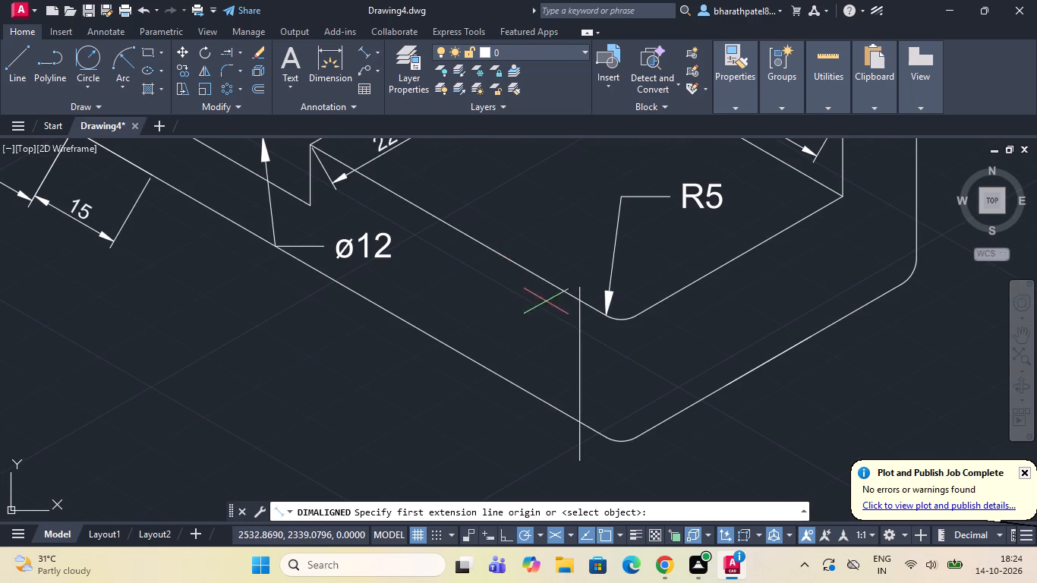
pyautogui.click(577, 301)
pyautogui.click(575, 422)
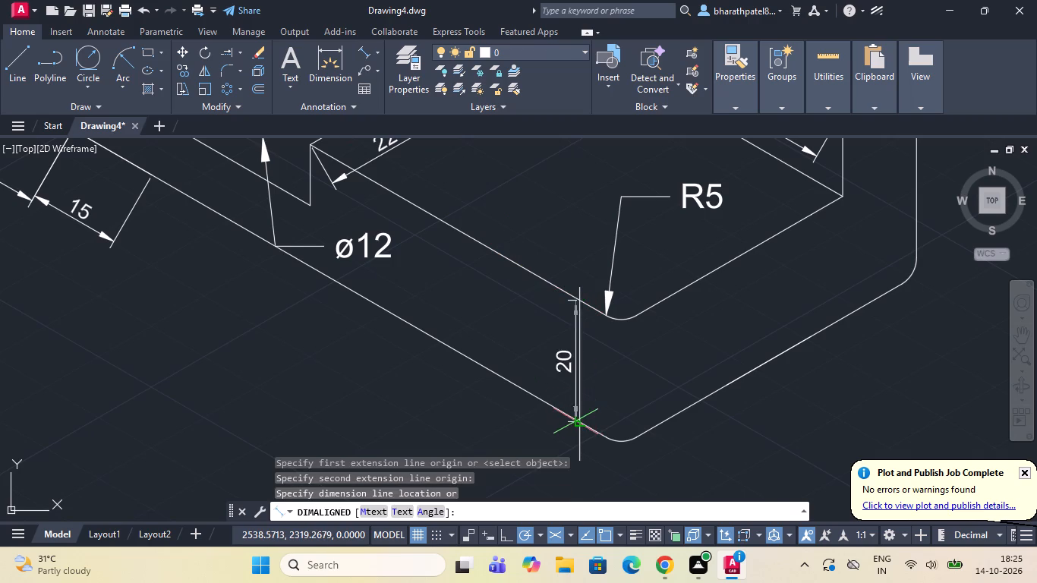
pyautogui.click(782, 471)
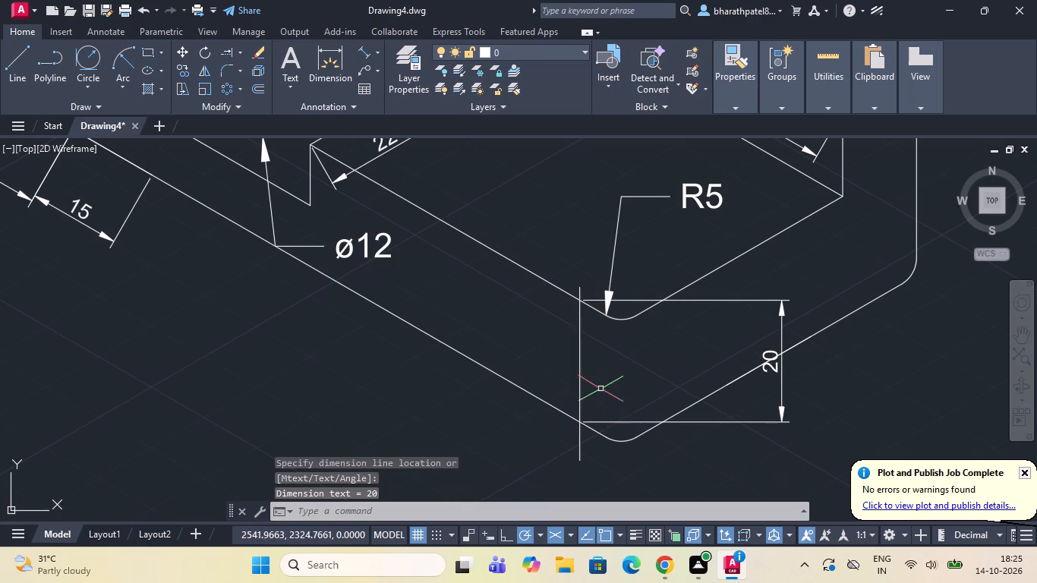
# Delete the vertical construction line beside the base's front corner.
pyautogui.click(579, 365)
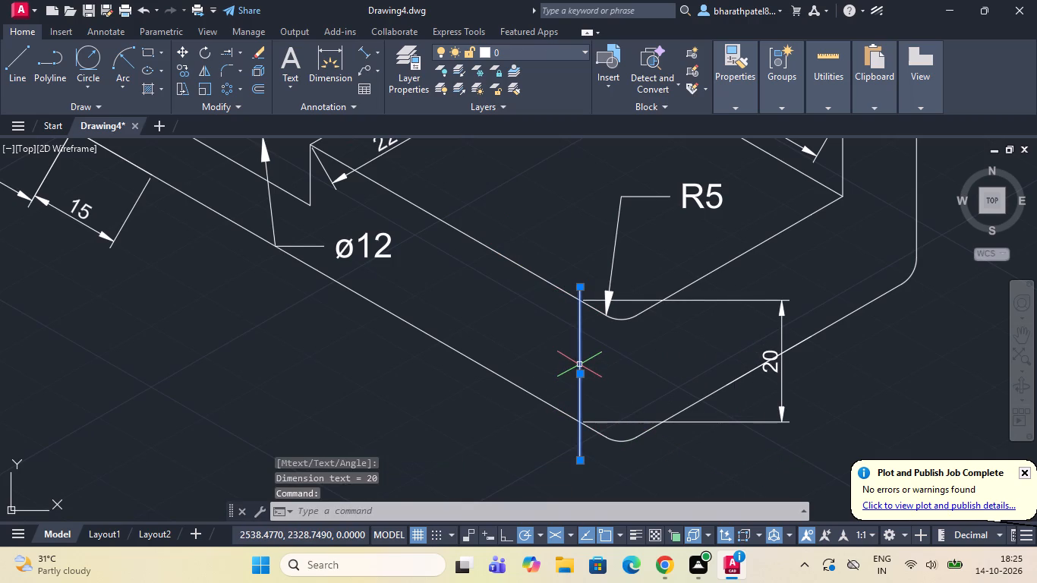
pyautogui.press('Delete')
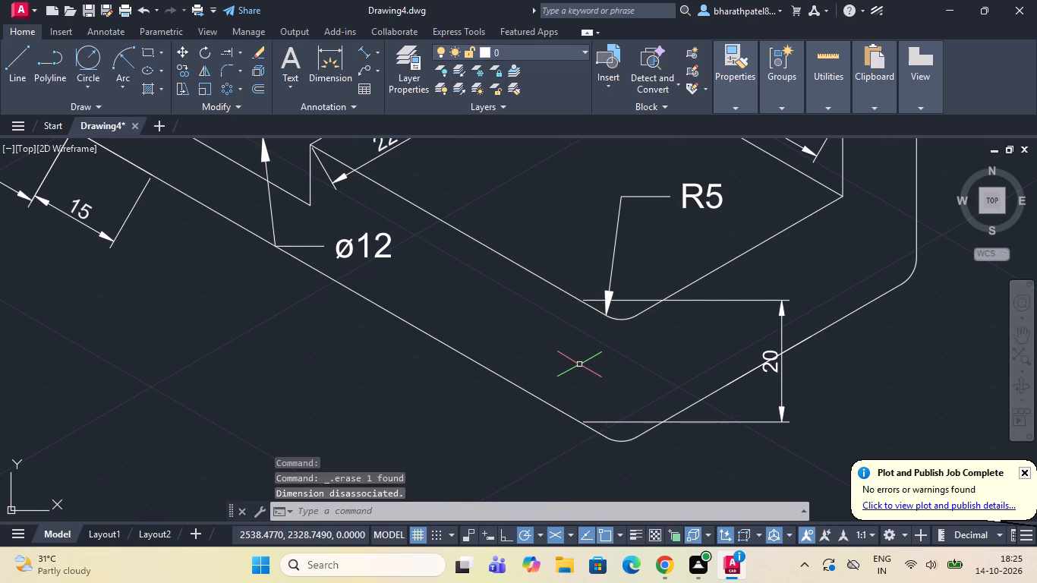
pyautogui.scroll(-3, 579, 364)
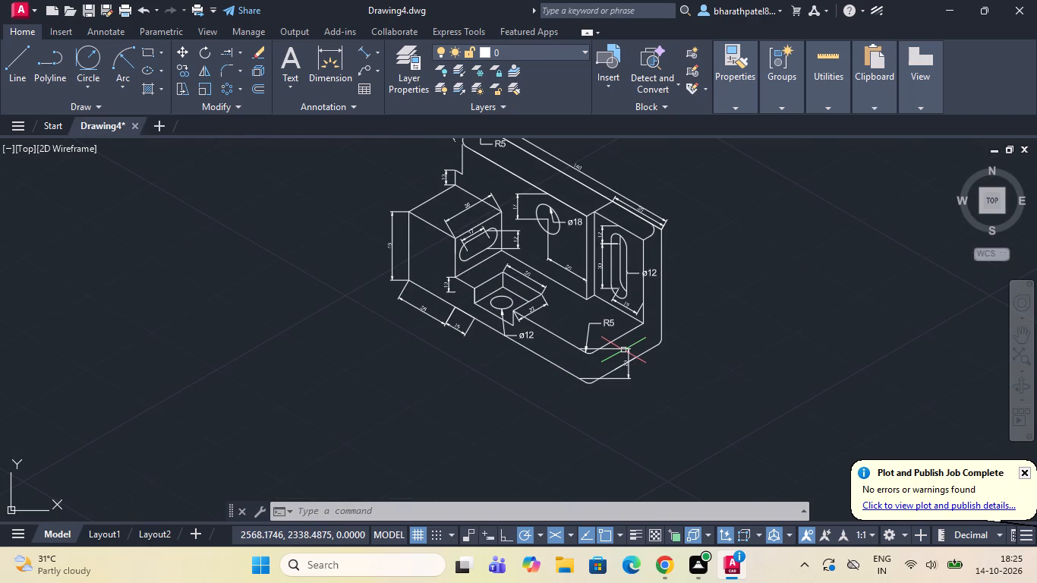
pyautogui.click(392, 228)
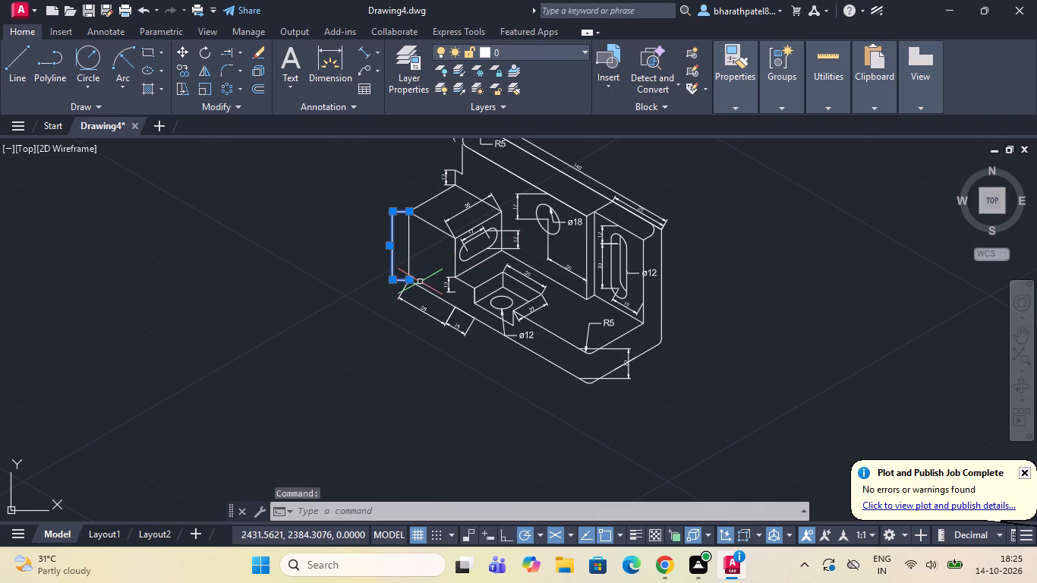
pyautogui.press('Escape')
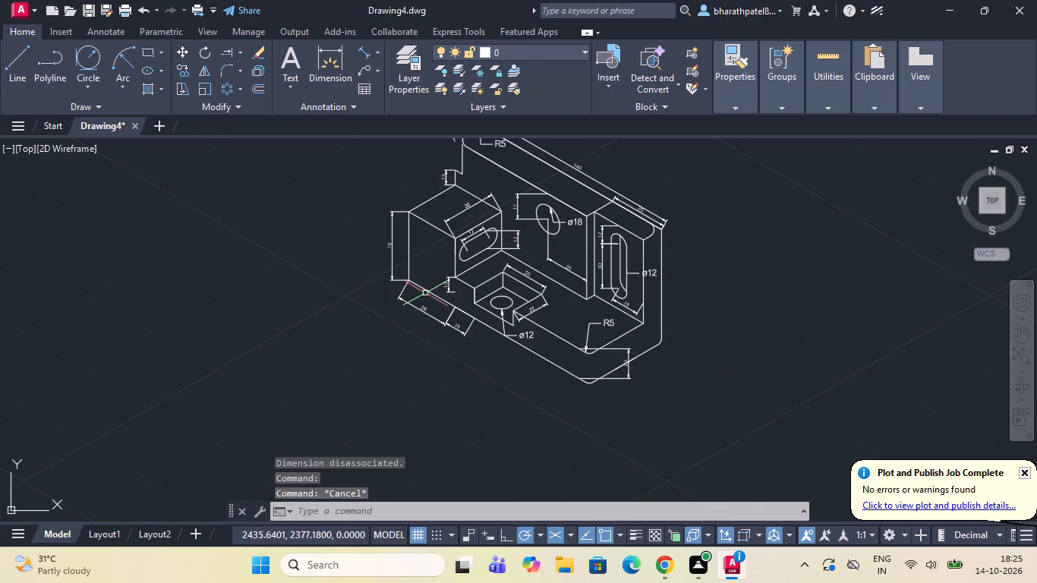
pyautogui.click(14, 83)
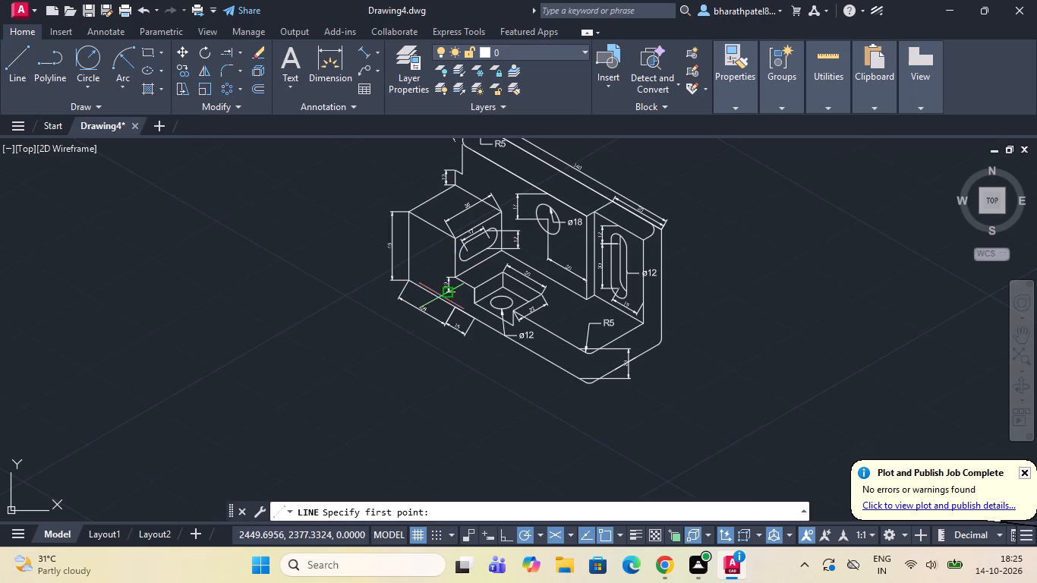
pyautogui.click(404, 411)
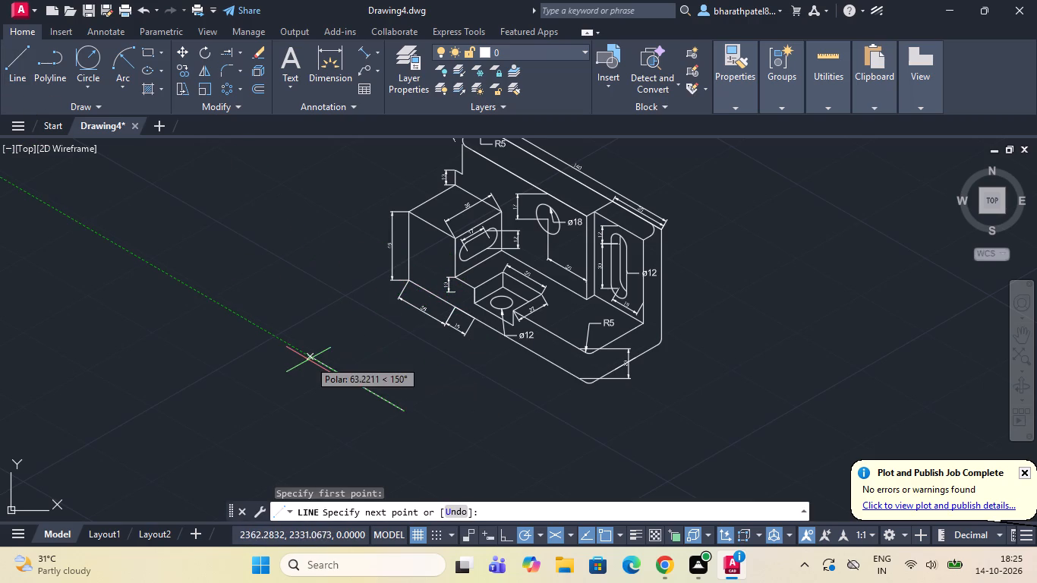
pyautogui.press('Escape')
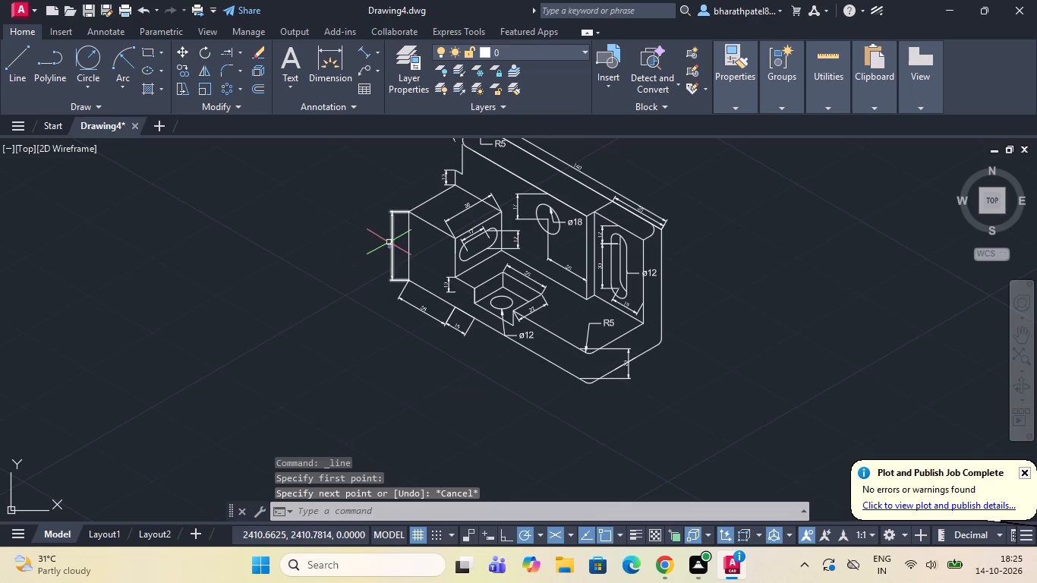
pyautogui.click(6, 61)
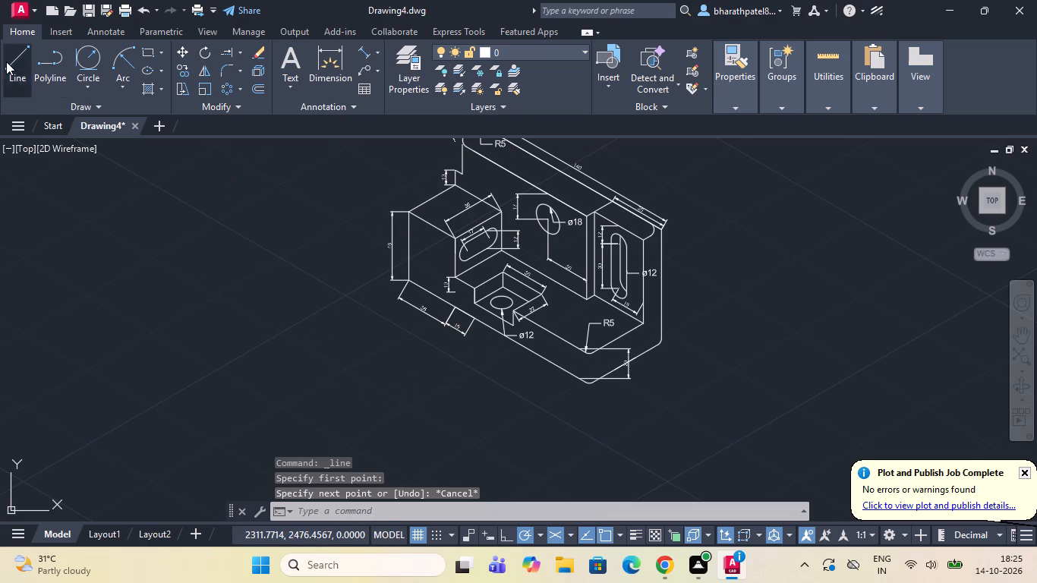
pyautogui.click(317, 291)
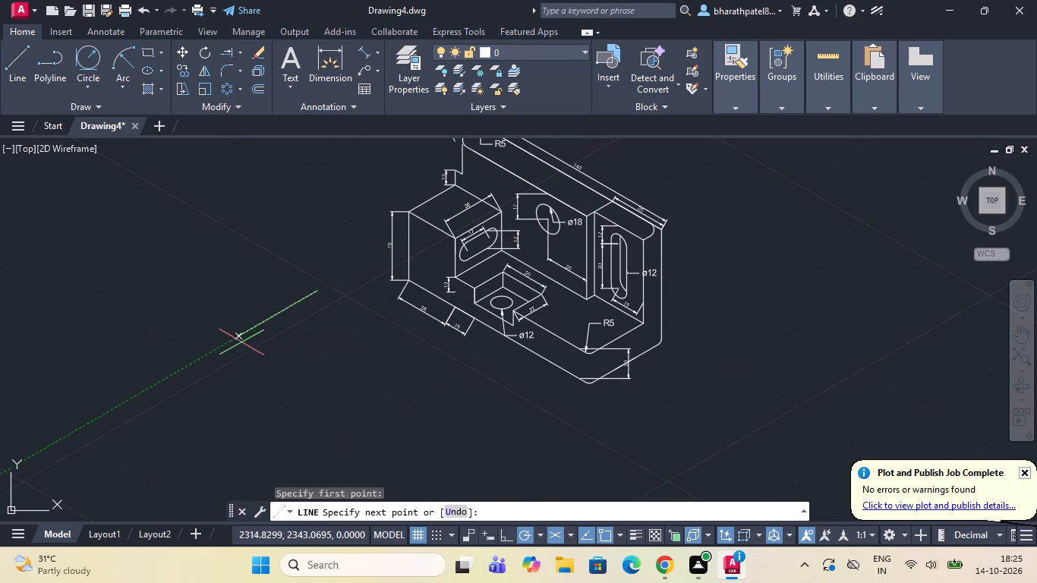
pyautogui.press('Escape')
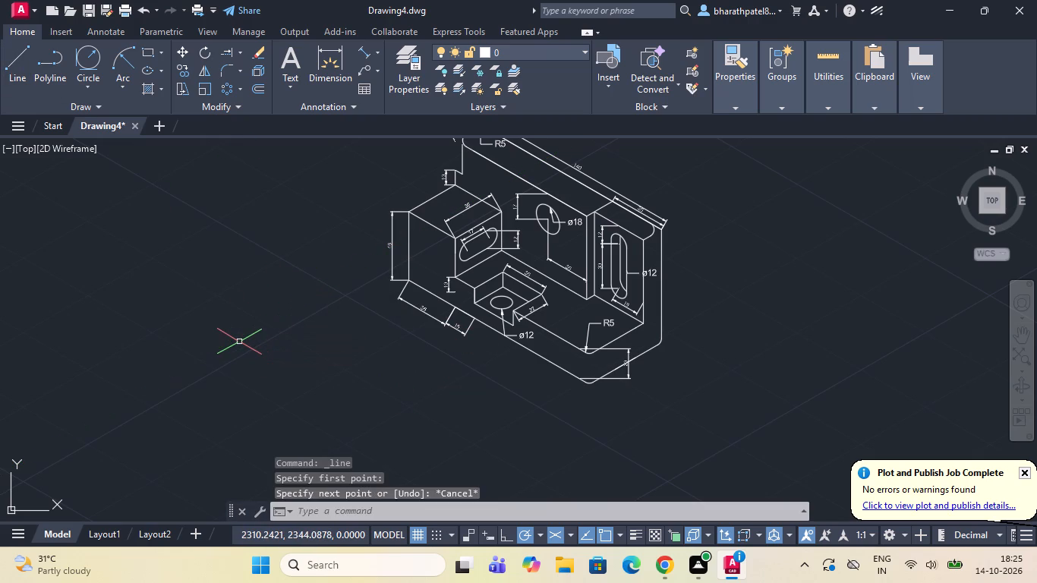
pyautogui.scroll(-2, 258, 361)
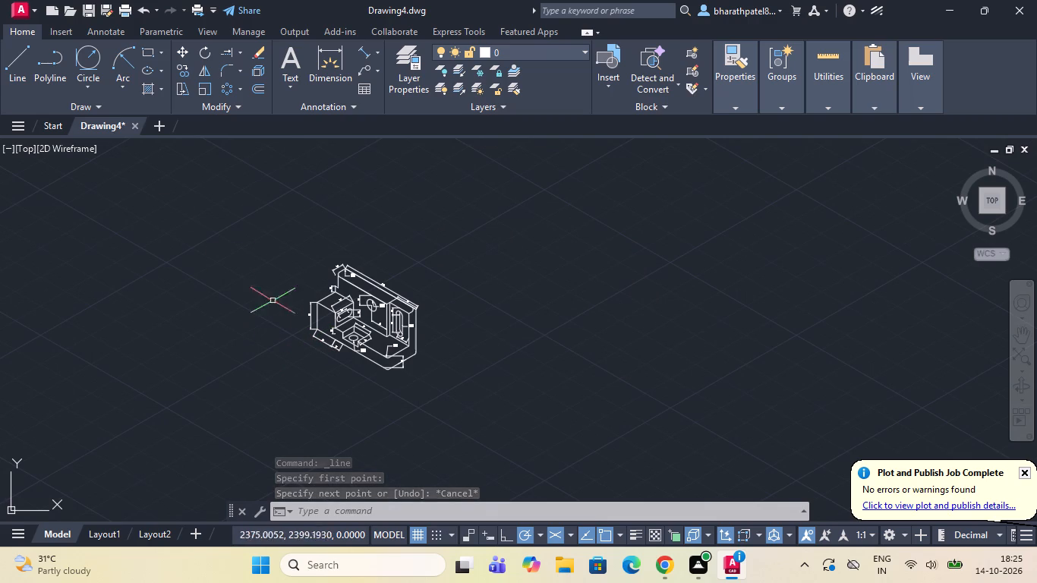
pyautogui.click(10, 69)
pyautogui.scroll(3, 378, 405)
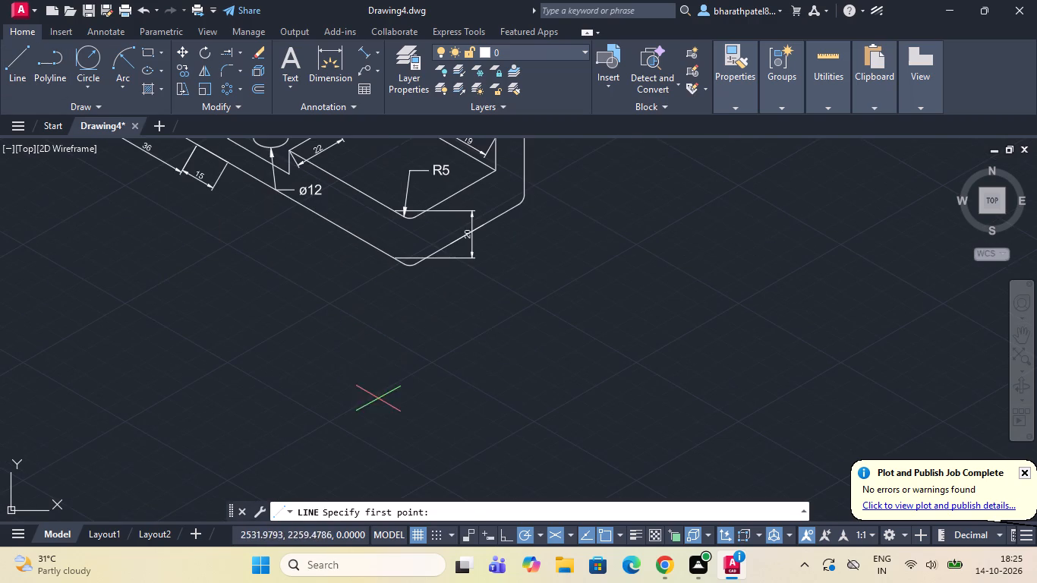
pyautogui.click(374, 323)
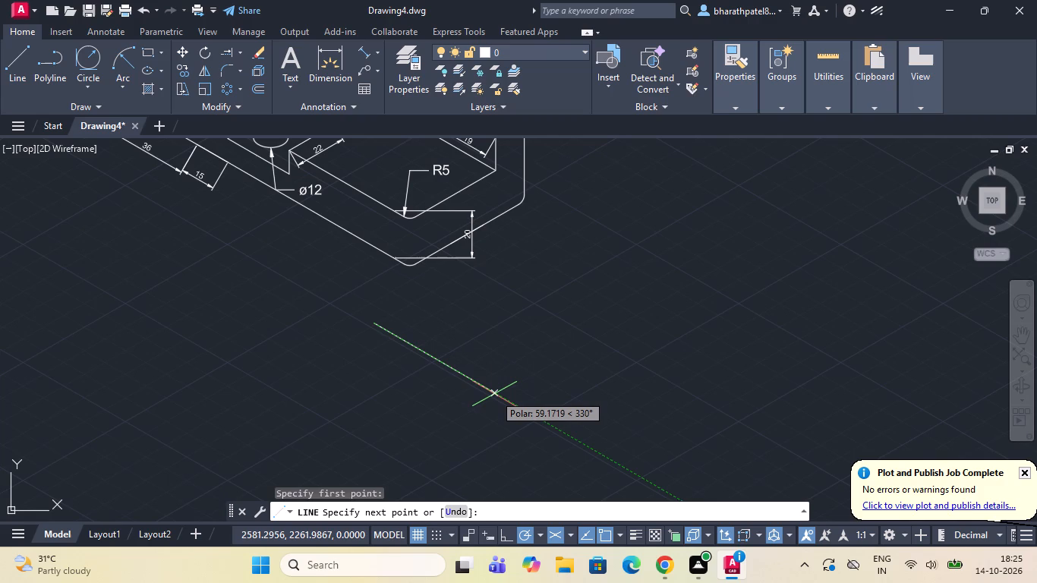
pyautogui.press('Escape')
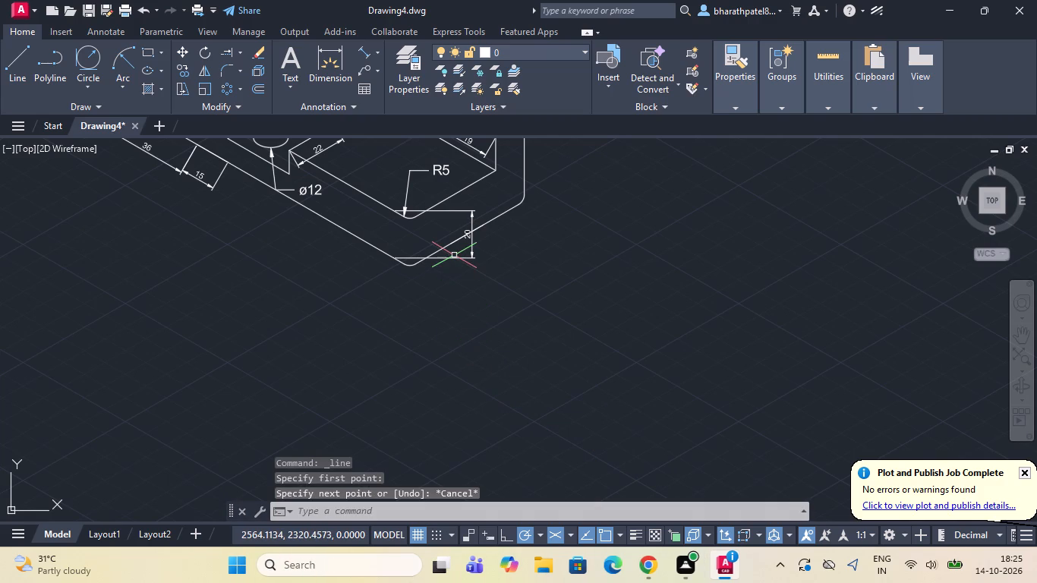
# Oblique the base thickness dimension at the front corner to an angle of 330.
pyautogui.click(454, 258)
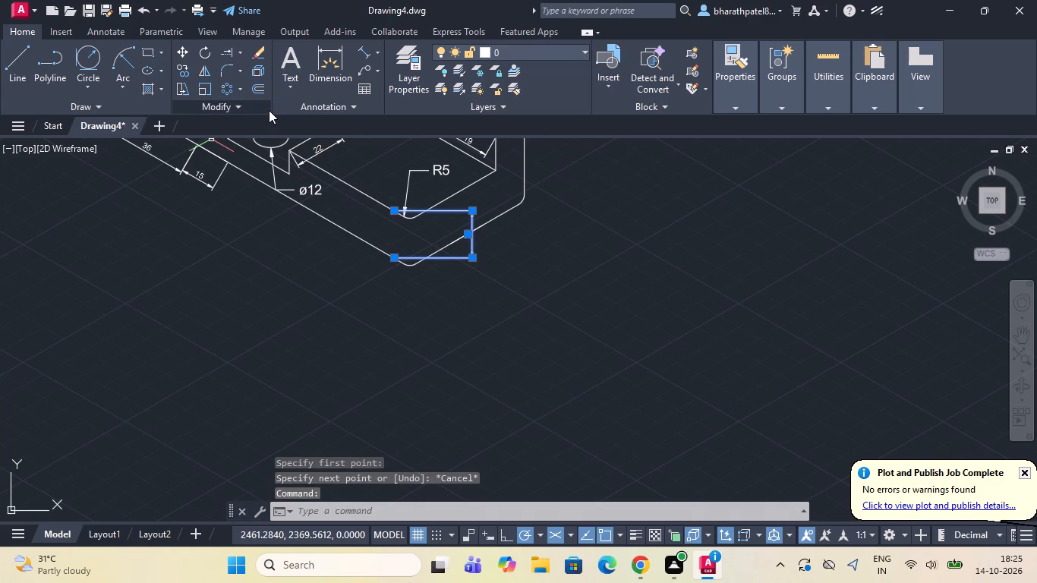
pyautogui.click(103, 27)
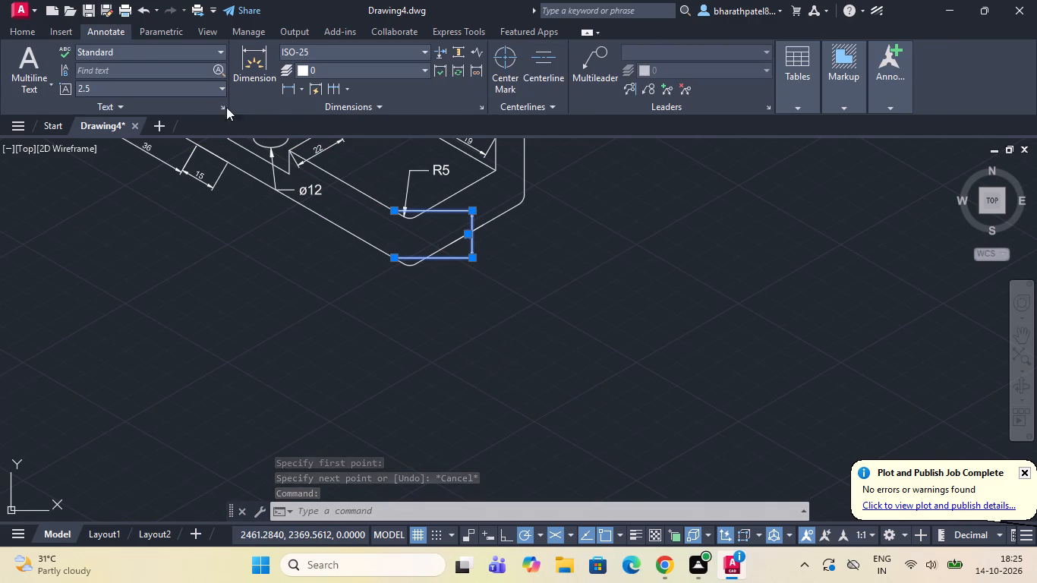
pyautogui.click(321, 103)
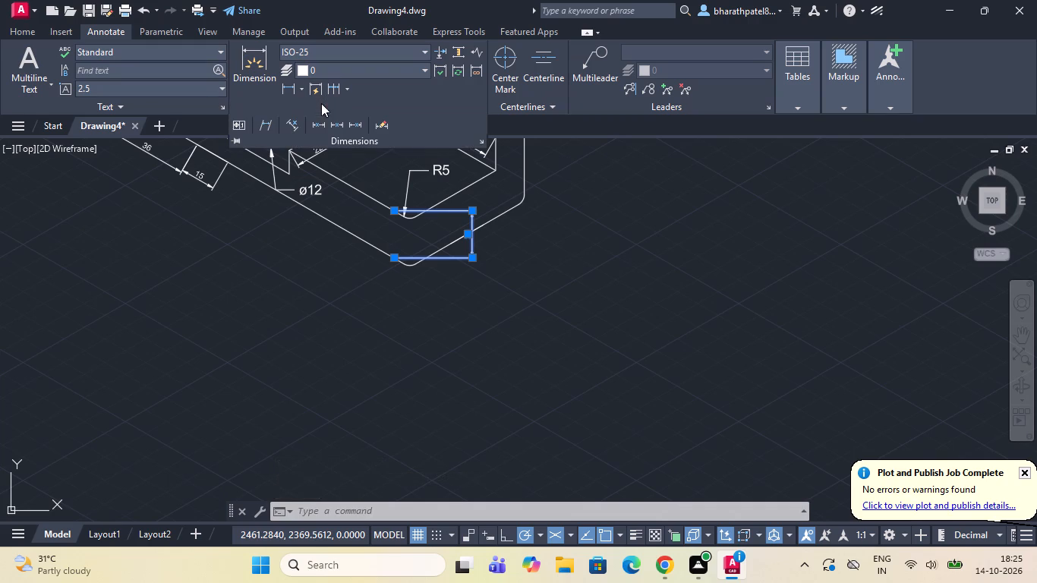
pyautogui.click(262, 125)
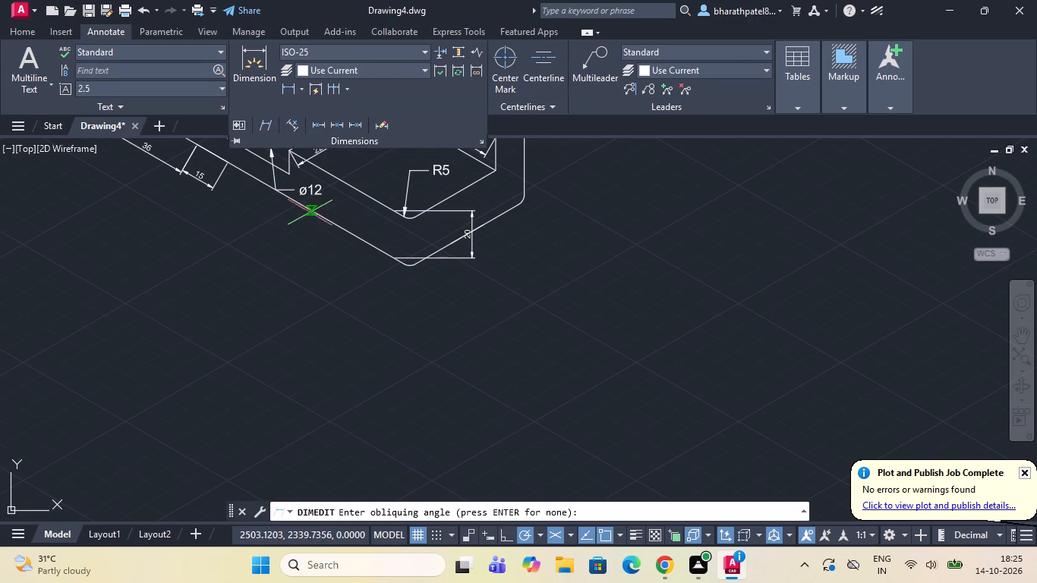
pyautogui.write('330')
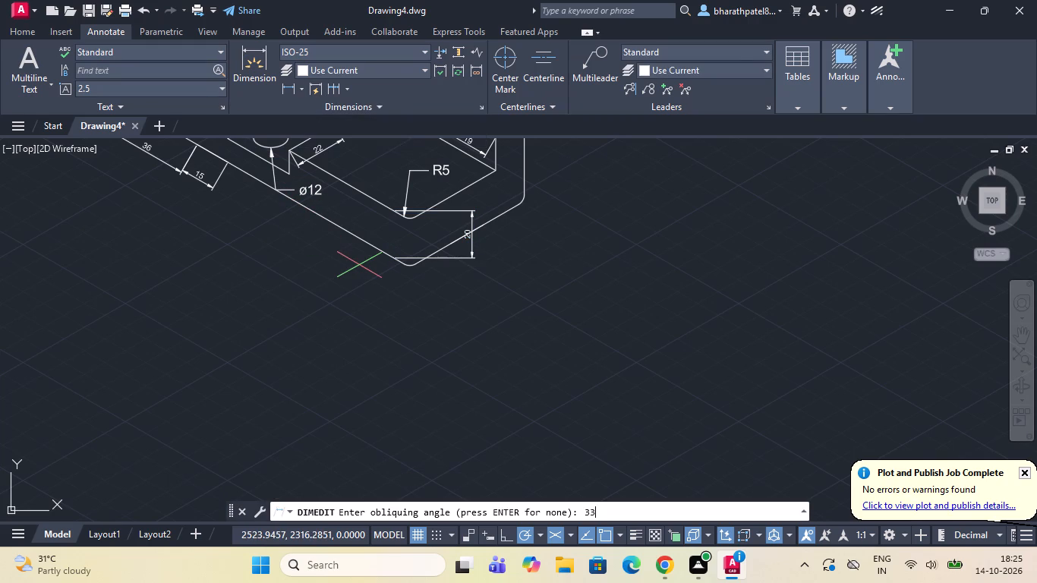
pyautogui.press('Return')
# Oblique the 46 height dimension beside the raised end block to an angle of 210.
pyautogui.scroll(-2, 462, 331)
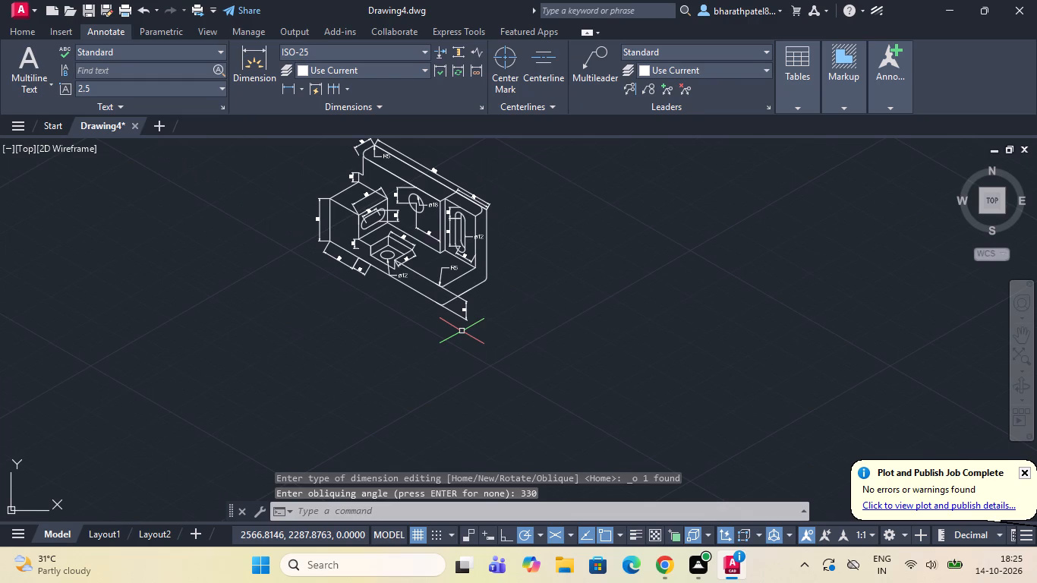
pyautogui.scroll(-1, 333, 260)
pyautogui.scroll(3, 308, 229)
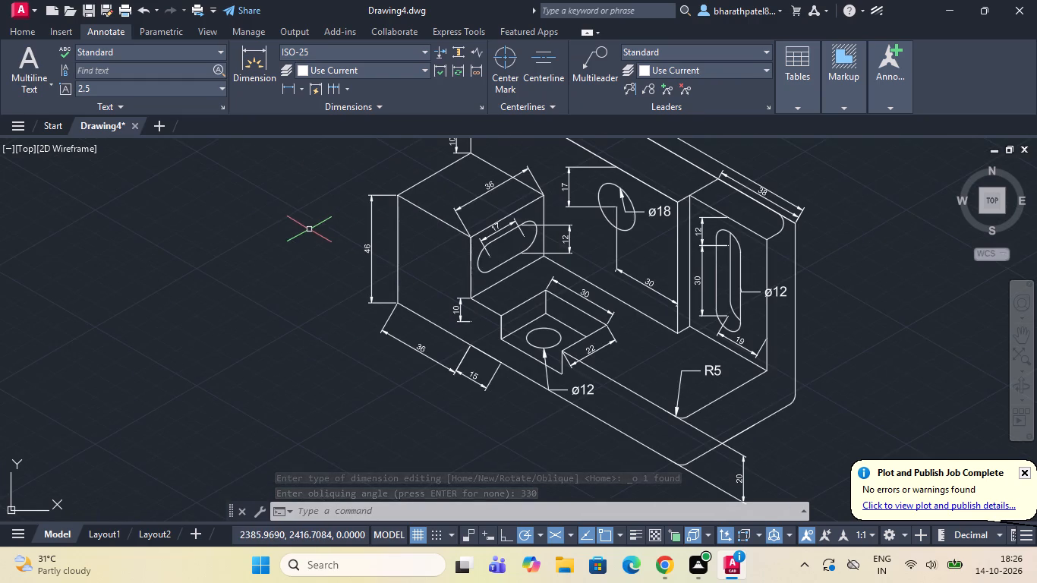
pyautogui.click(382, 194)
pyautogui.scroll(-2, 382, 213)
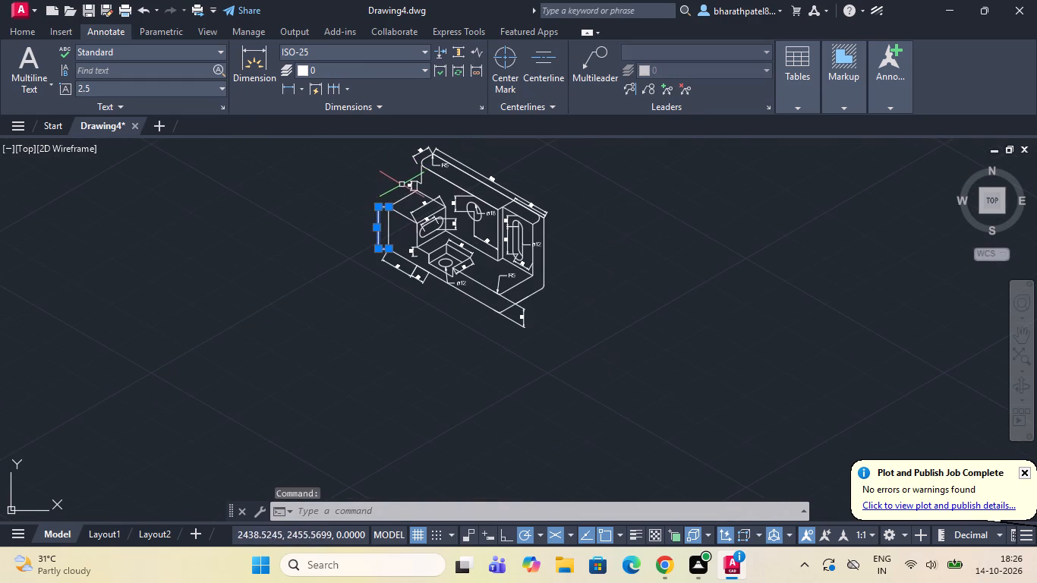
pyautogui.click(301, 87)
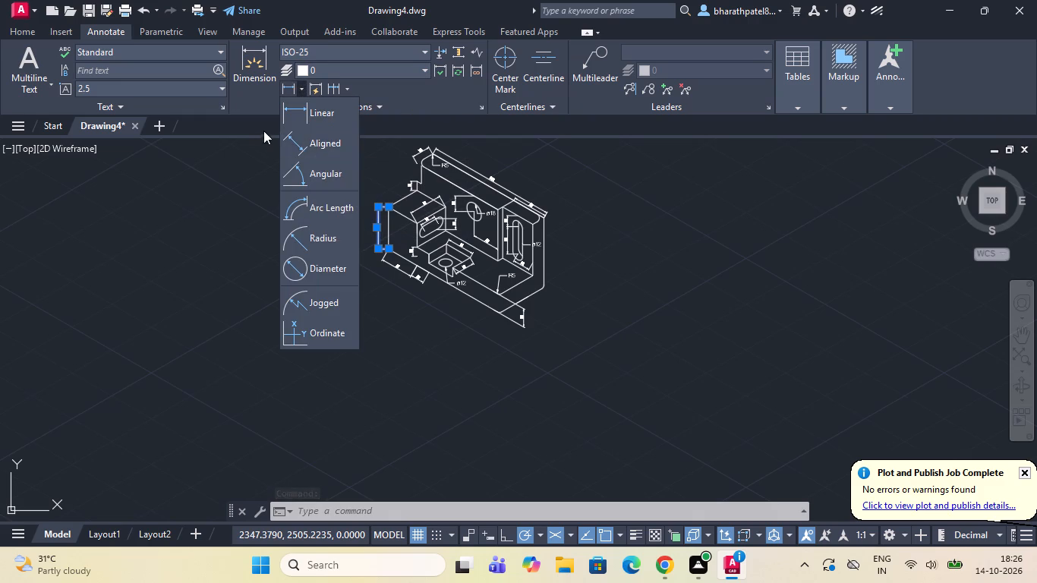
pyautogui.click(249, 150)
pyautogui.click(334, 101)
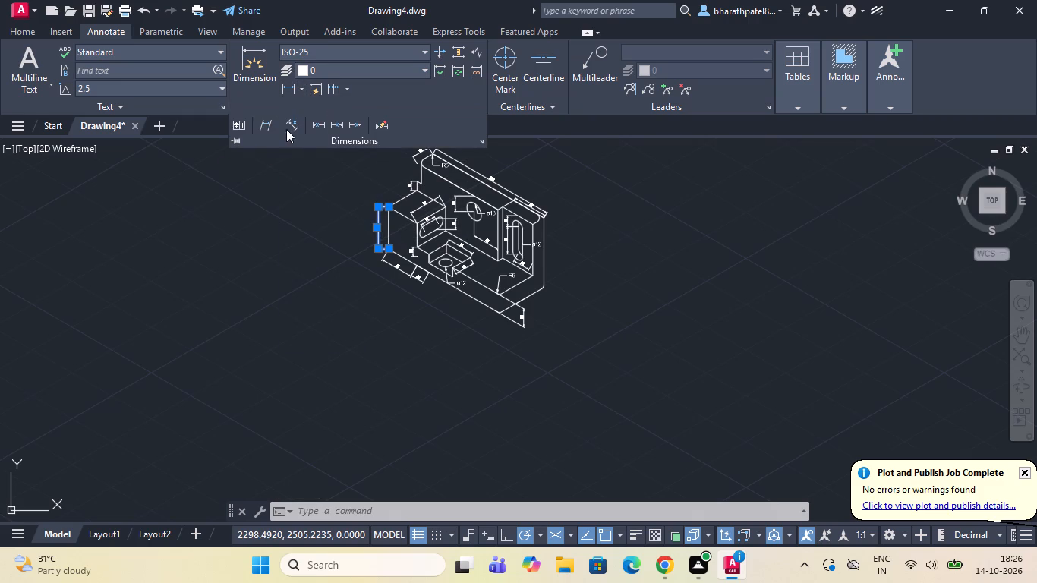
pyautogui.click(263, 128)
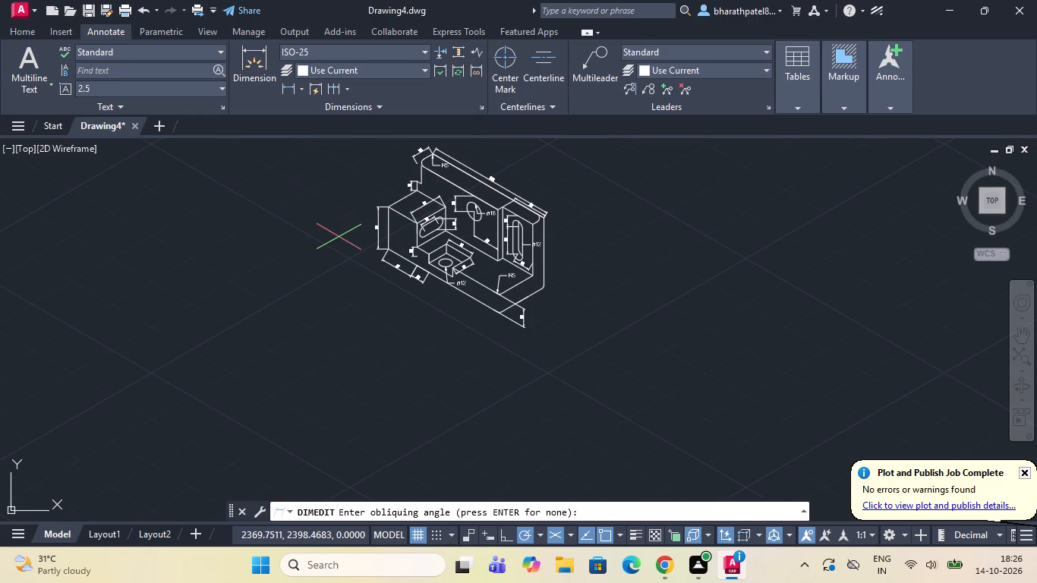
pyautogui.write('210')
pyautogui.press('Return')
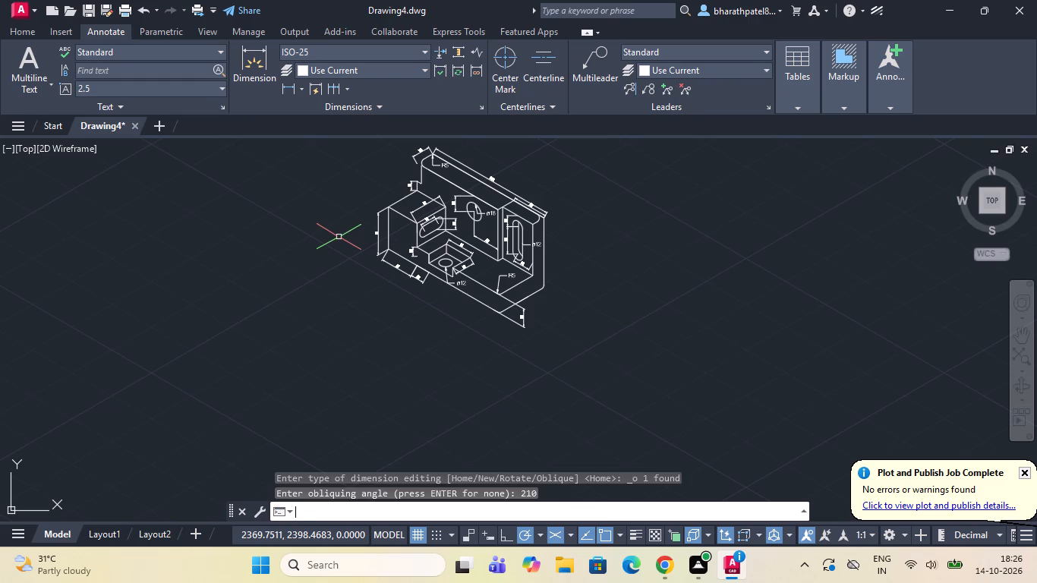
# Oblique the 46 height dimension beside the raised end block to an angle of 150.
pyautogui.scroll(2, 347, 240)
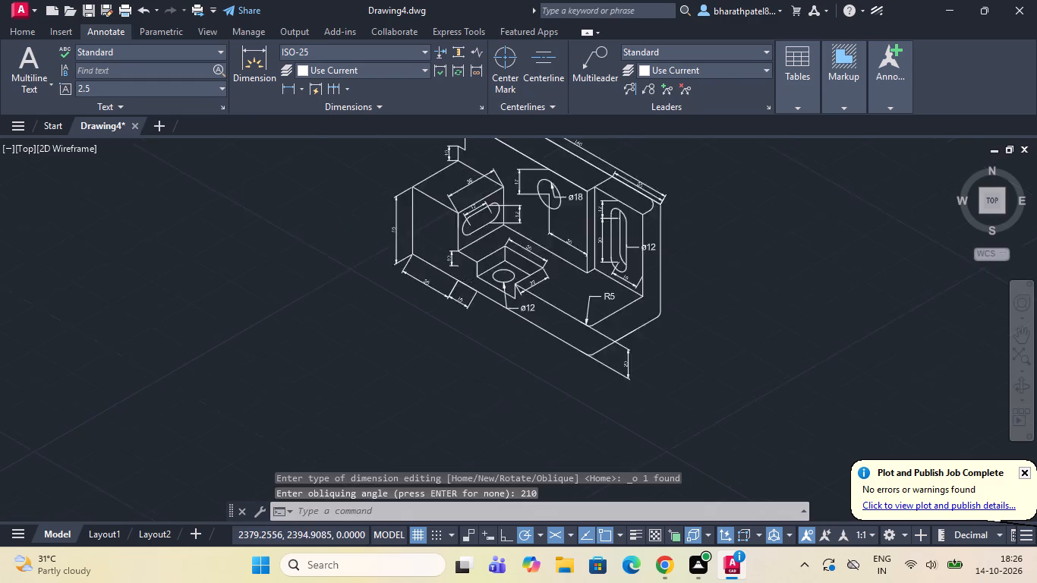
pyautogui.scroll(1, 347, 240)
pyautogui.scroll(-2, 347, 240)
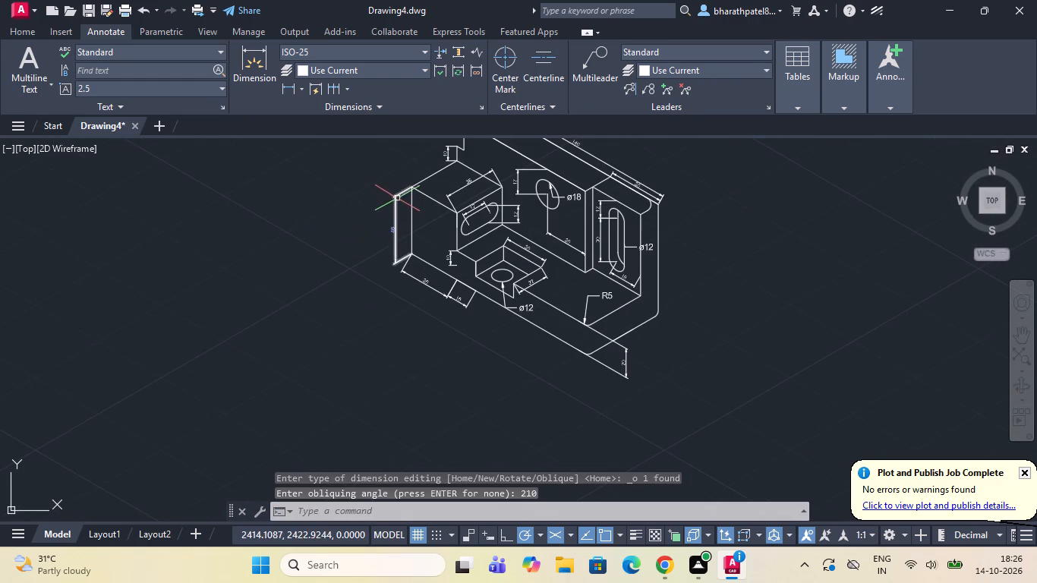
pyautogui.click(399, 193)
pyautogui.click(292, 103)
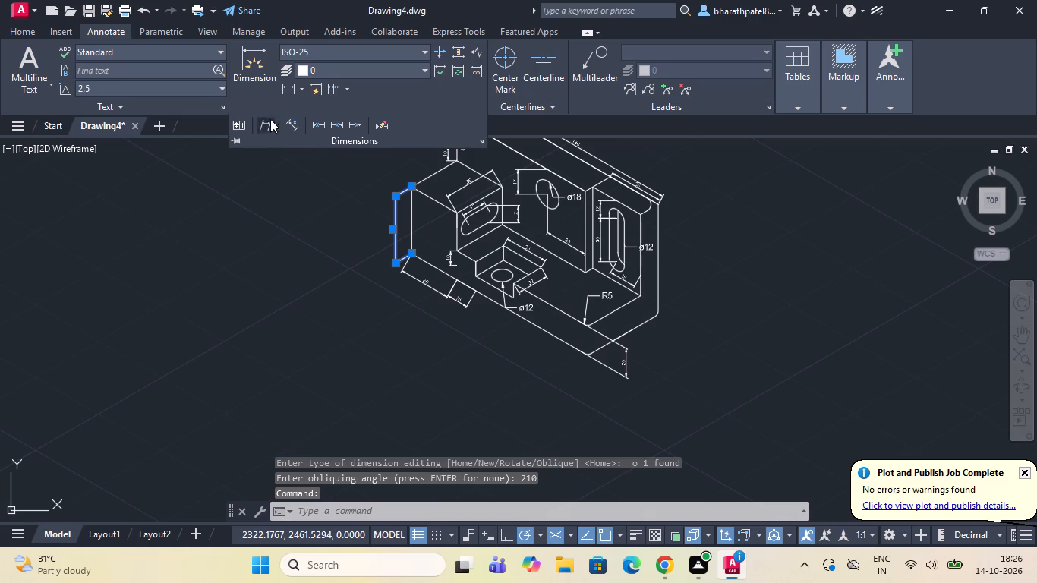
pyautogui.click(264, 123)
pyautogui.write('150')
pyautogui.press('Return')
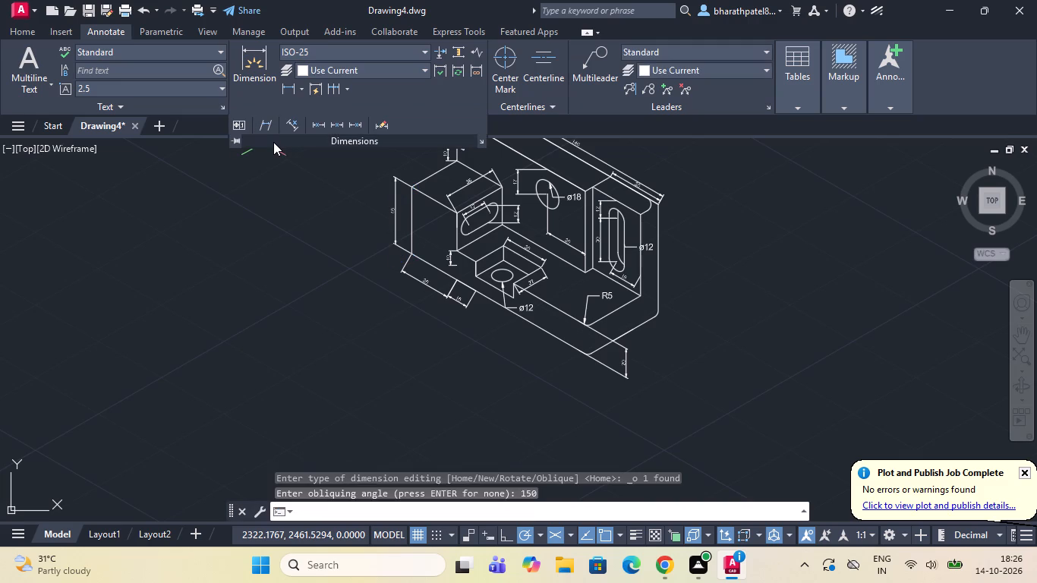
# Oblique the 10 rear step height, the ø18 hole's 17 offset, and the vertical slot's 12 and 30 dimensions together to 150.
pyautogui.scroll(-2, 278, 153)
pyautogui.scroll(-1, 321, 213)
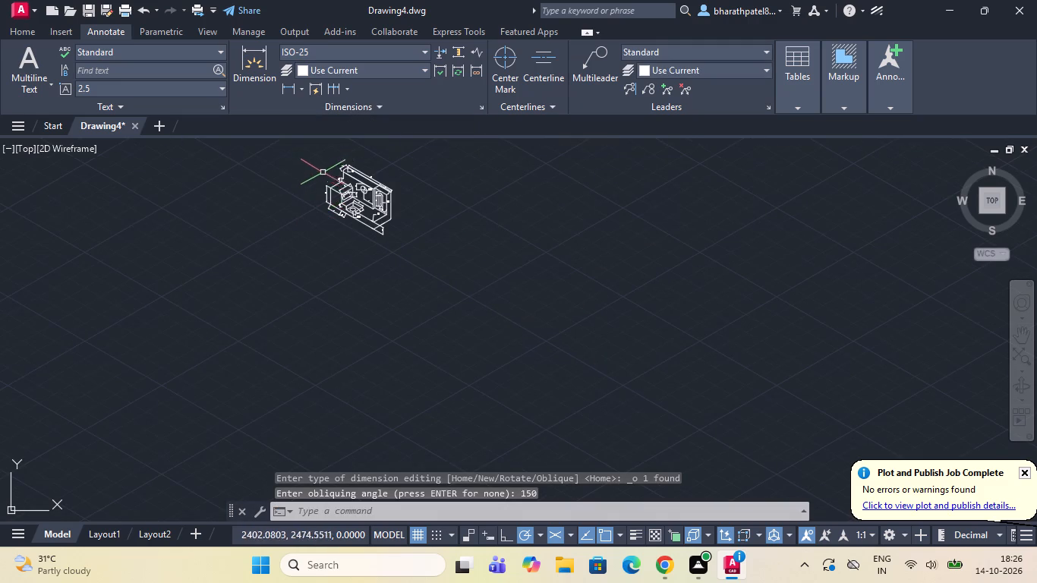
pyautogui.scroll(3, 326, 169)
pyautogui.click(377, 208)
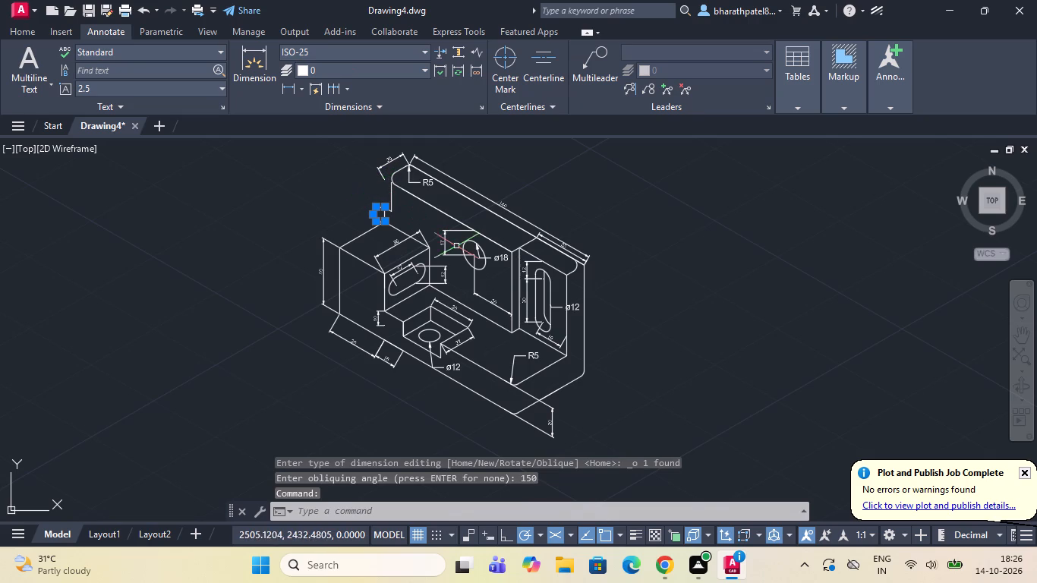
pyautogui.click(444, 231)
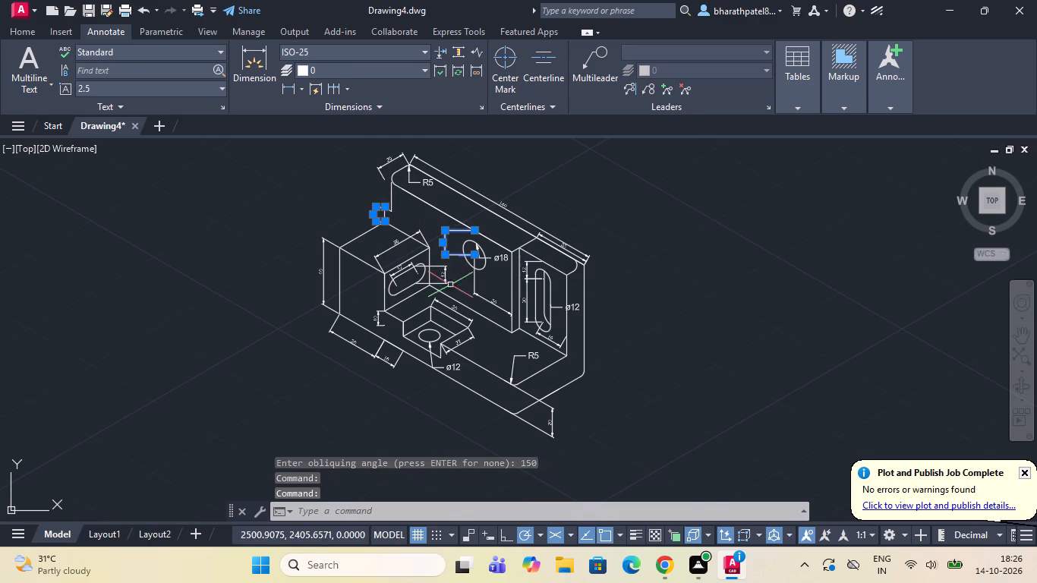
pyautogui.scroll(4, 522, 288)
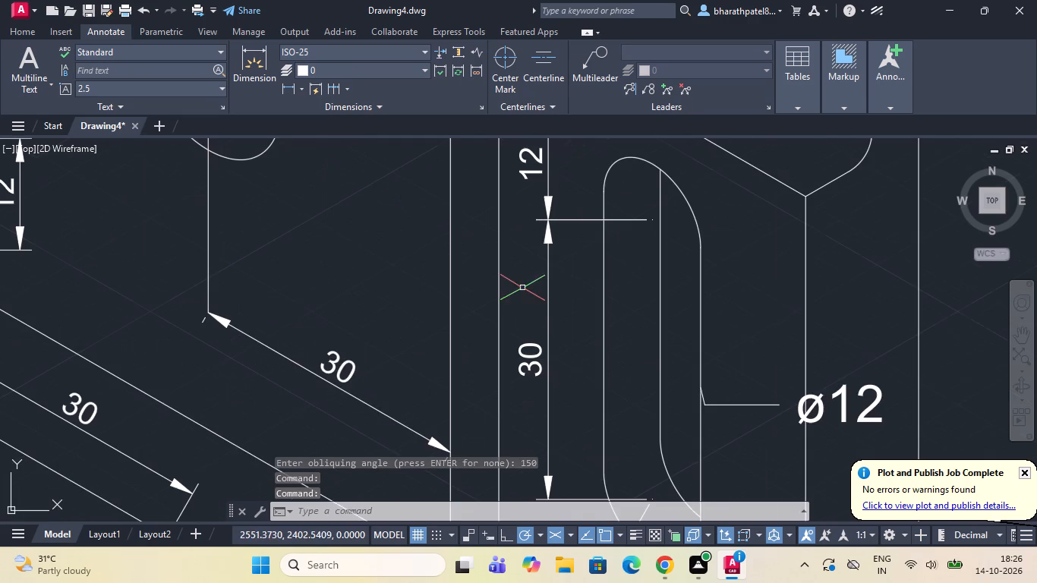
pyautogui.click(541, 296)
pyautogui.click(551, 294)
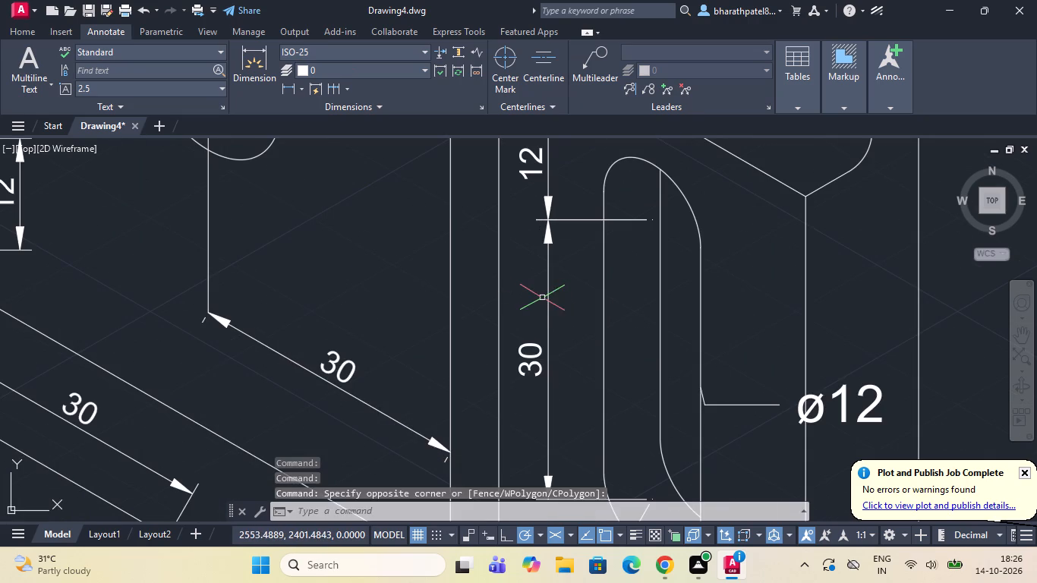
pyautogui.click(549, 295)
pyautogui.scroll(-3, 549, 295)
pyautogui.click(548, 255)
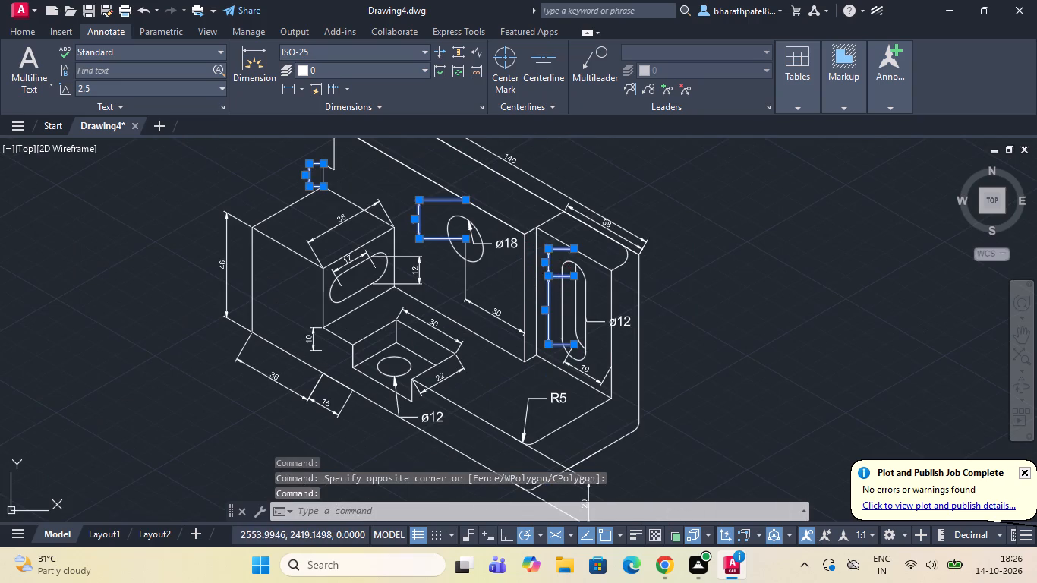
pyautogui.scroll(-2, 548, 255)
pyautogui.scroll(4, 547, 292)
pyautogui.scroll(-3, 547, 292)
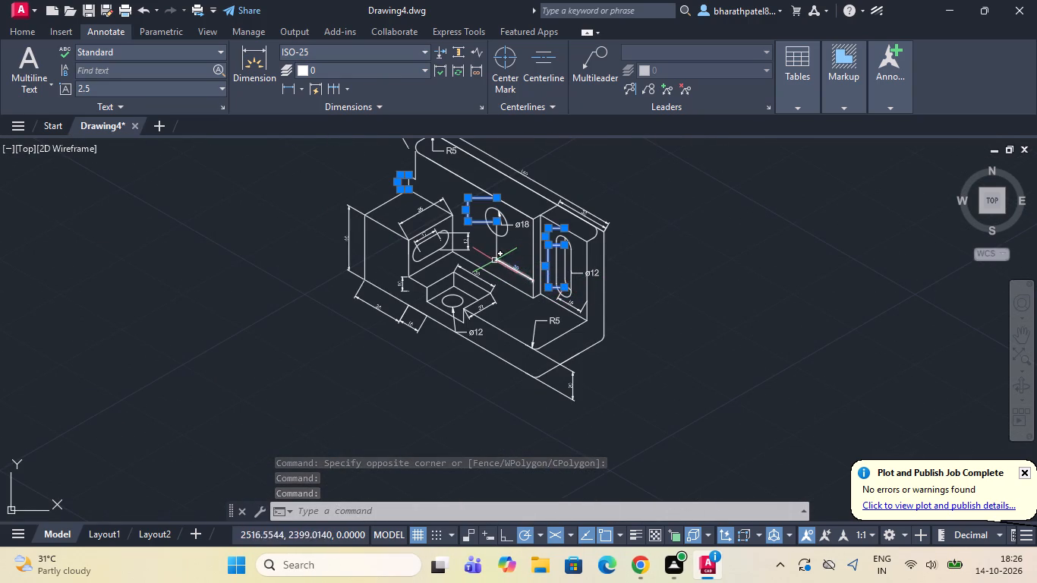
pyautogui.scroll(1, 486, 255)
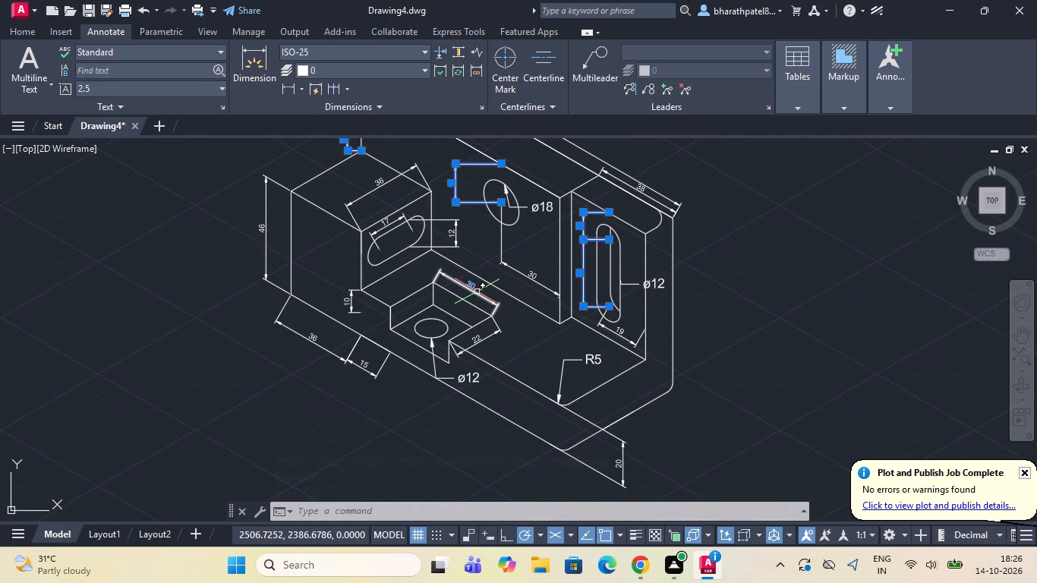
pyautogui.scroll(-2, 477, 291)
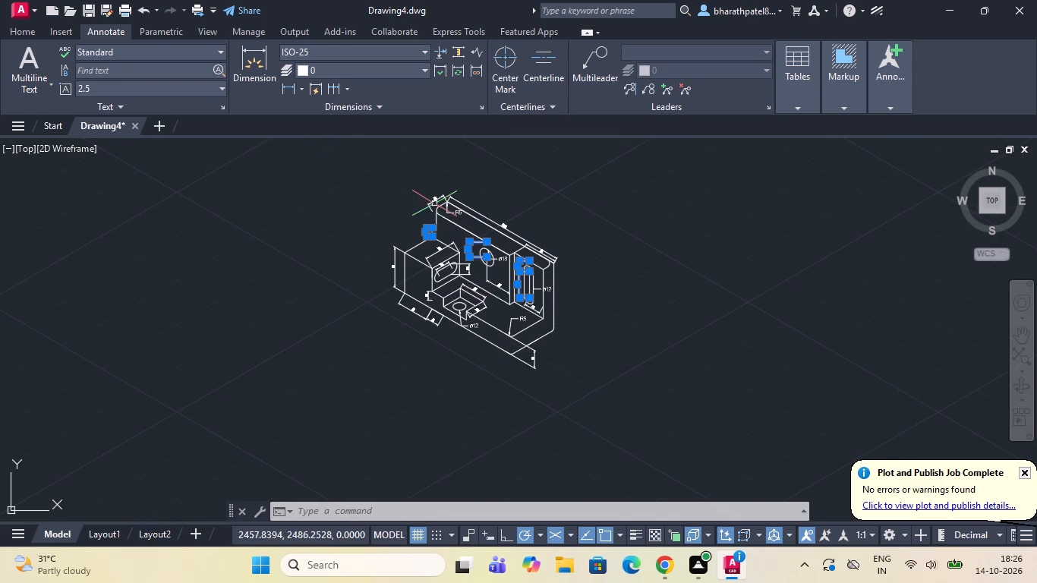
pyautogui.scroll(2, 430, 197)
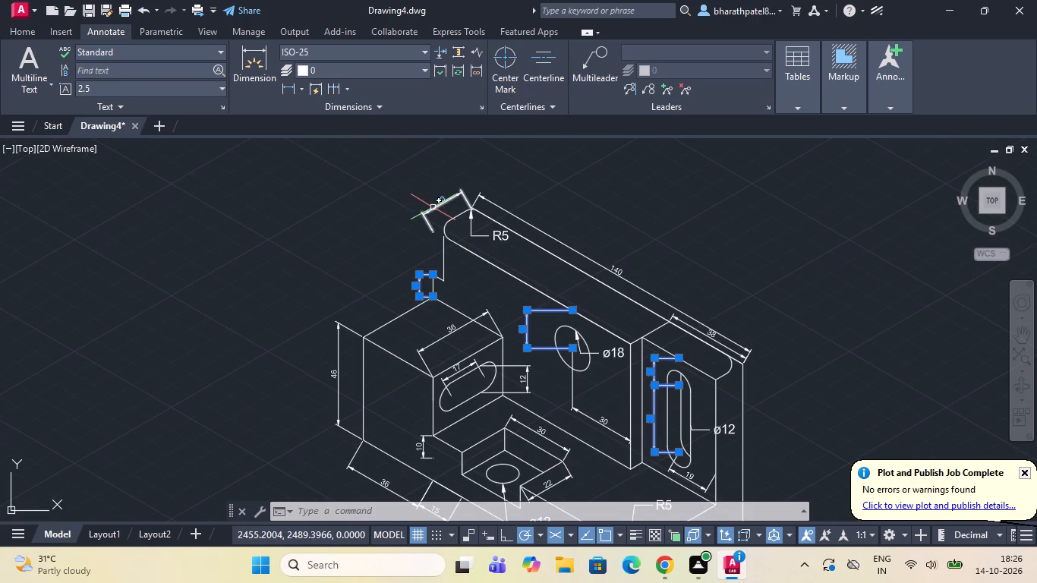
pyautogui.click(345, 111)
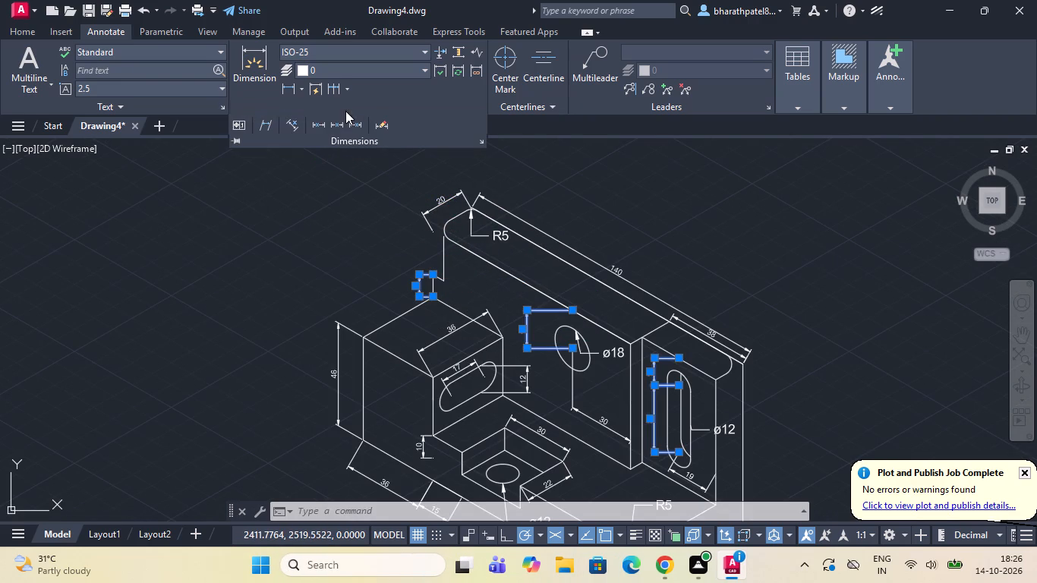
pyautogui.click(269, 128)
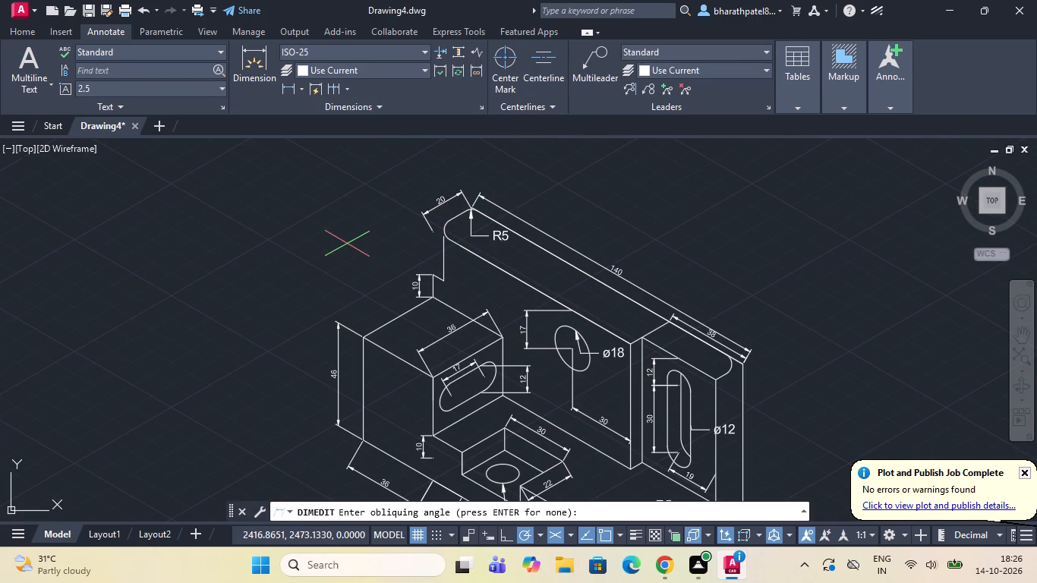
pyautogui.write('150')
pyautogui.press('Return')
# Oblique the 36 width dimension above the raised end block's slotted face to an angle of 90.
pyautogui.scroll(1, 347, 244)
pyautogui.scroll(-1, 347, 244)
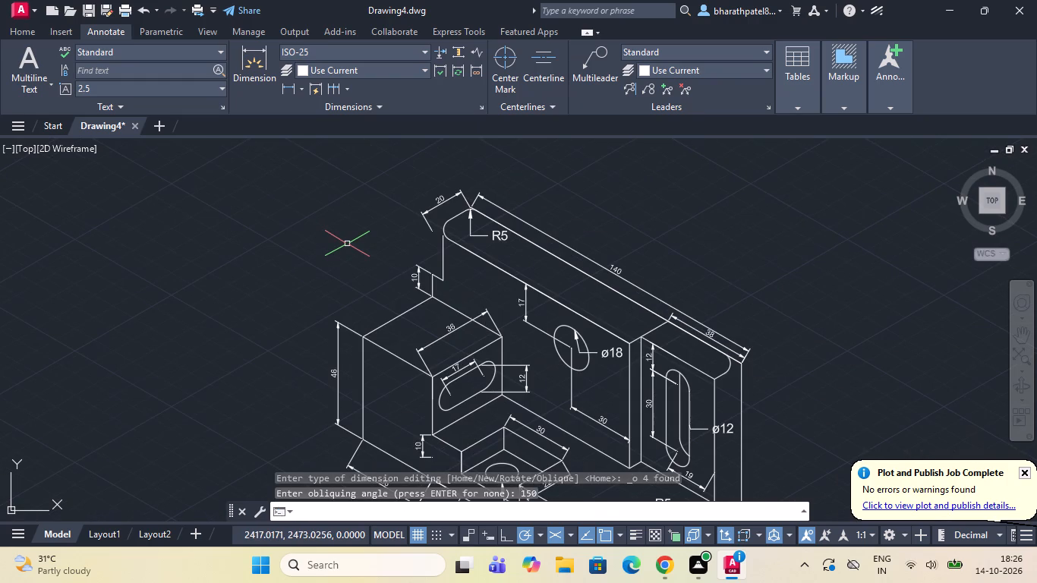
pyautogui.click(450, 332)
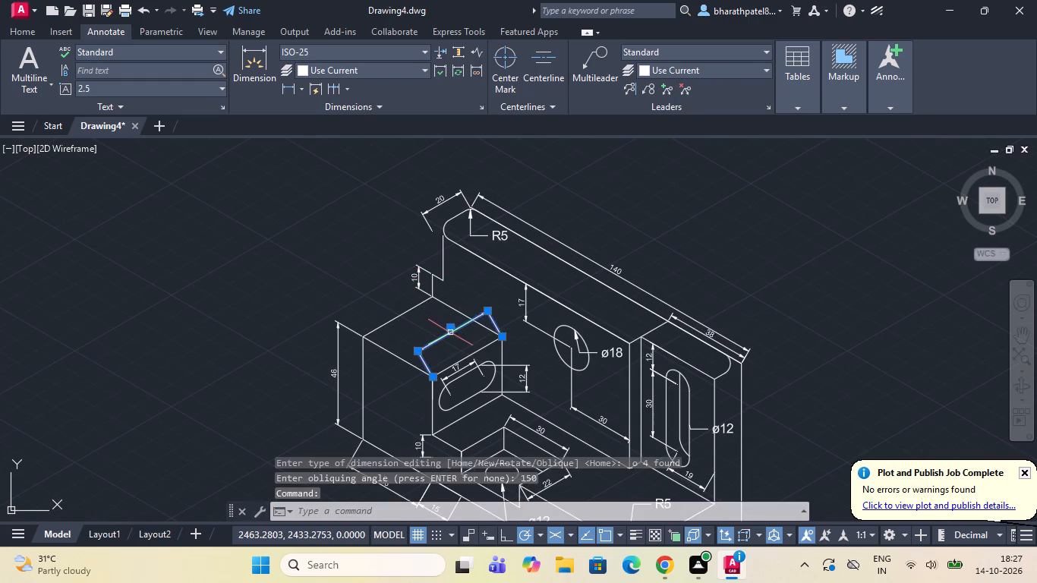
pyautogui.scroll(-2, 450, 332)
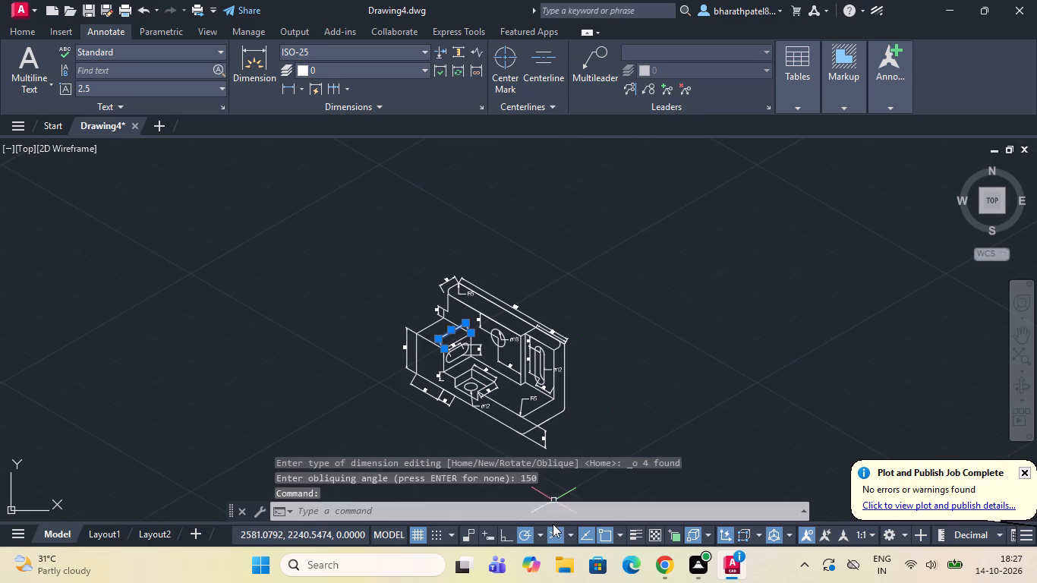
pyautogui.click(343, 106)
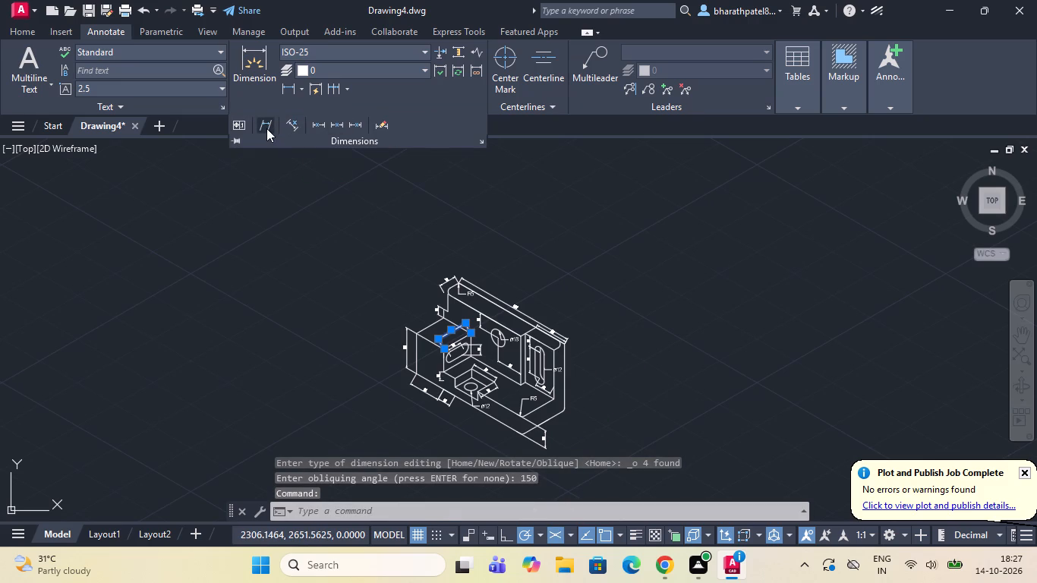
pyautogui.click(266, 128)
pyautogui.write('90')
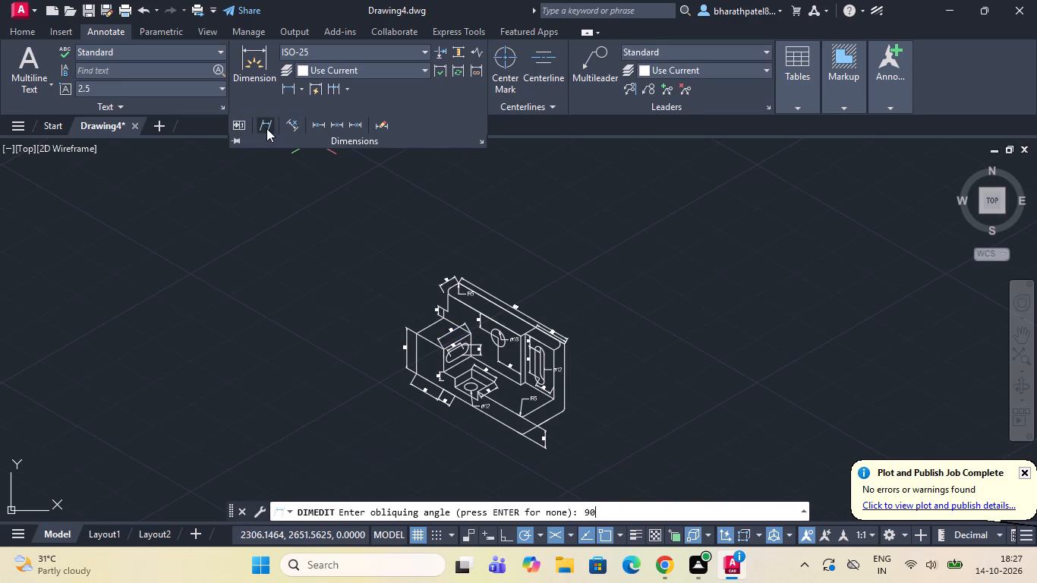
pyautogui.press('Return')
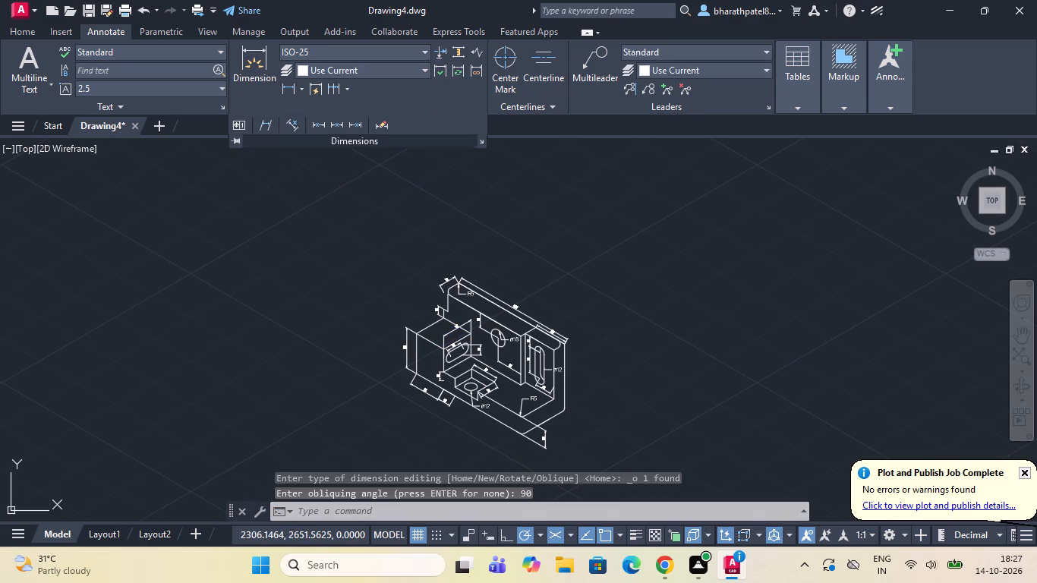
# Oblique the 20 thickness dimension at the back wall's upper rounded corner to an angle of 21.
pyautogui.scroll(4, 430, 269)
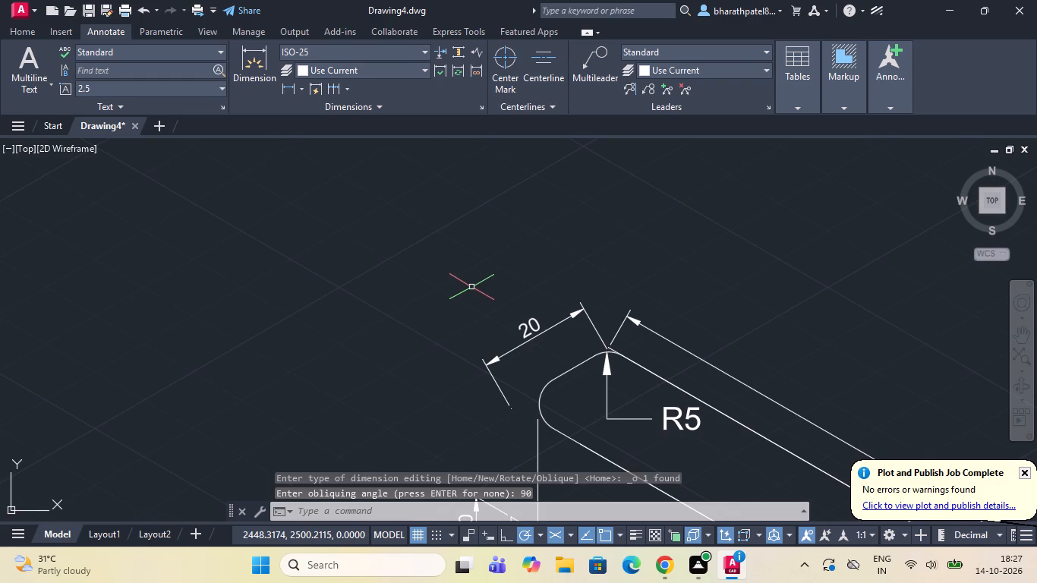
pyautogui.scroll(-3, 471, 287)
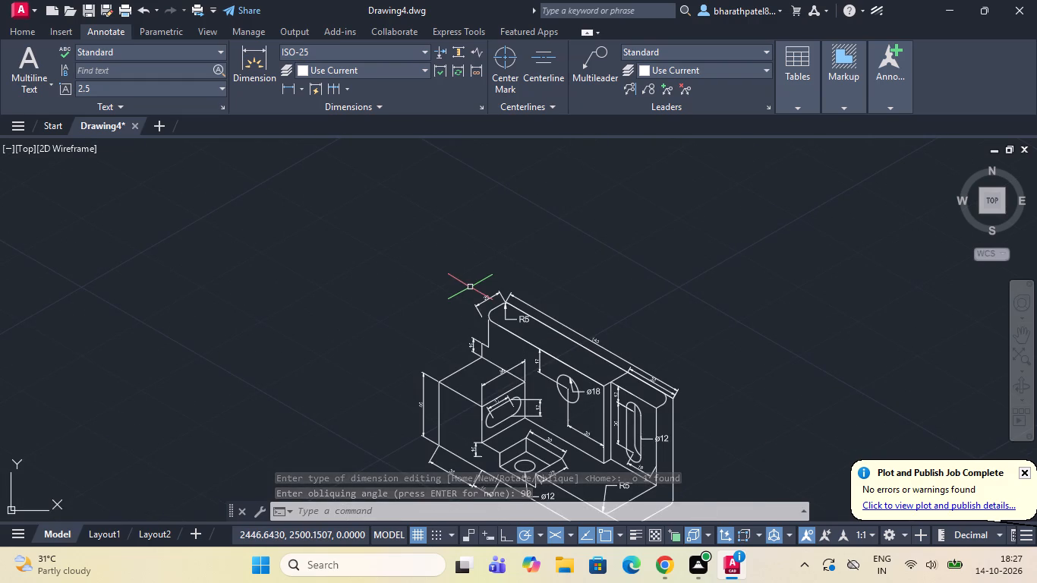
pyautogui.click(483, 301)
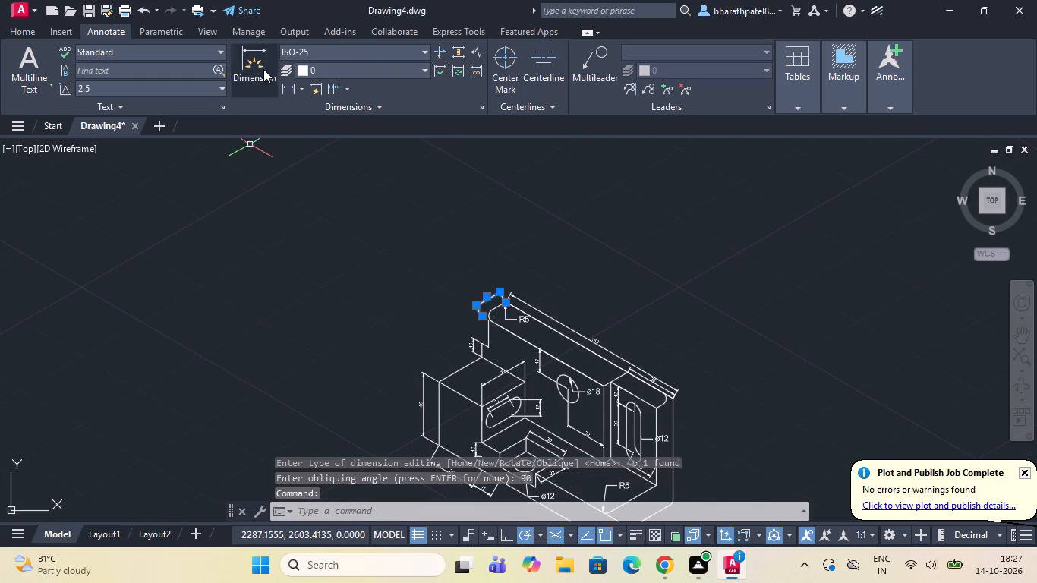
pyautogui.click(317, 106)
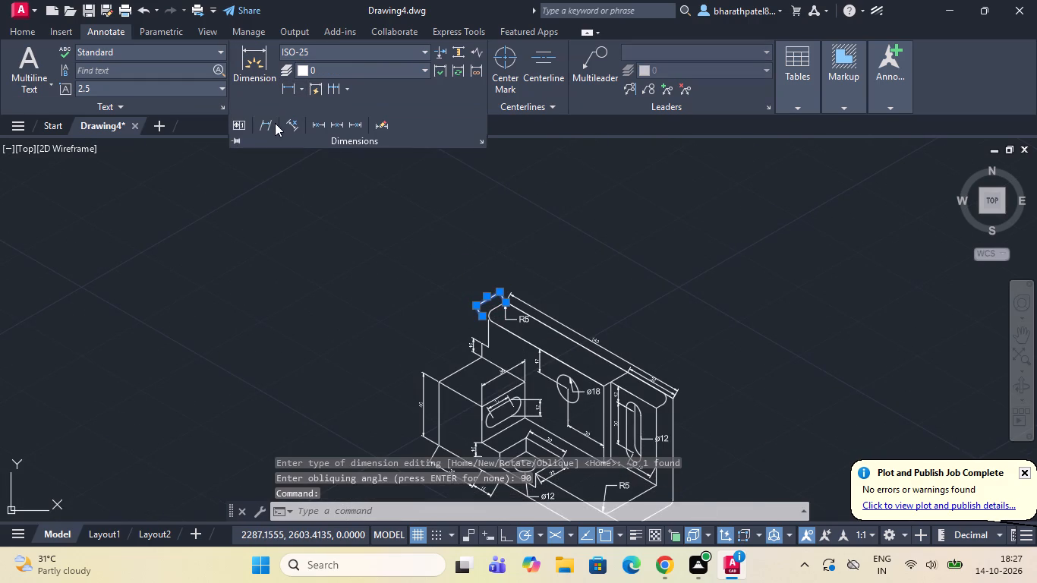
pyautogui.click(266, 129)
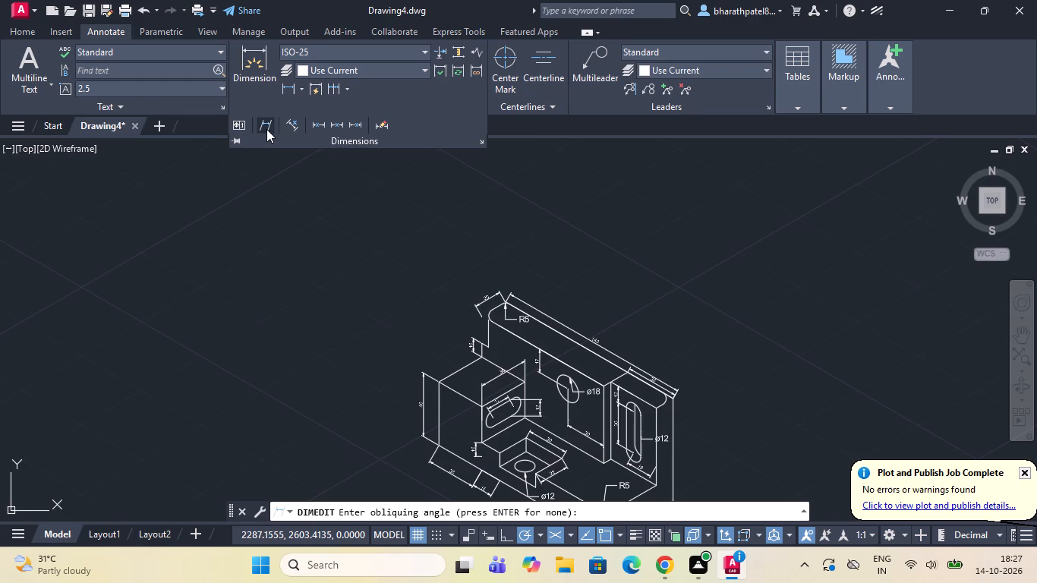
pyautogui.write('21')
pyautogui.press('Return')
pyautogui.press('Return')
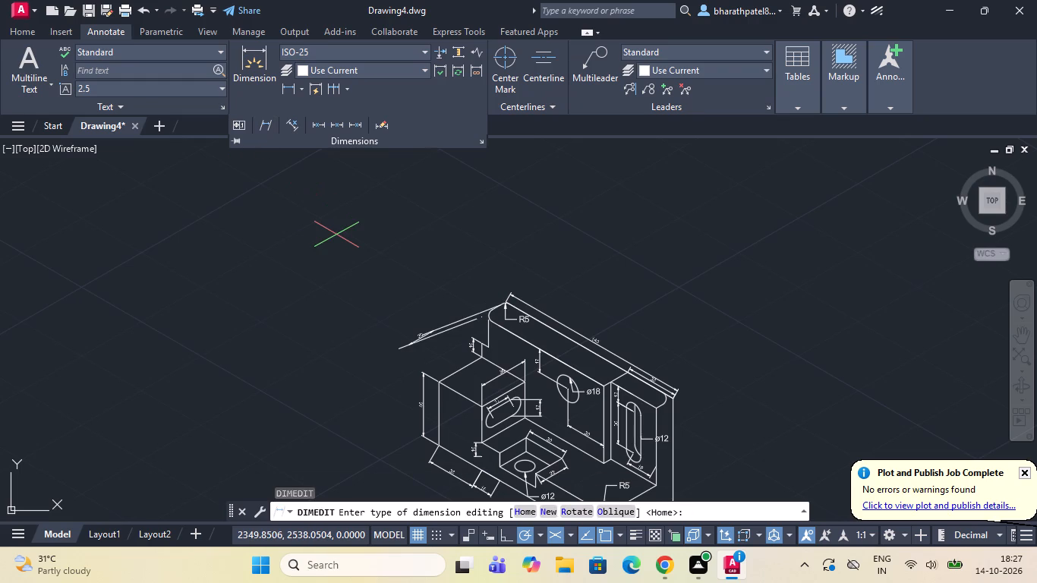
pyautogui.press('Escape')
# Oblique the 20 thickness dimension at the back wall's upper rounded corner to an angle of 150.
pyautogui.click(433, 331)
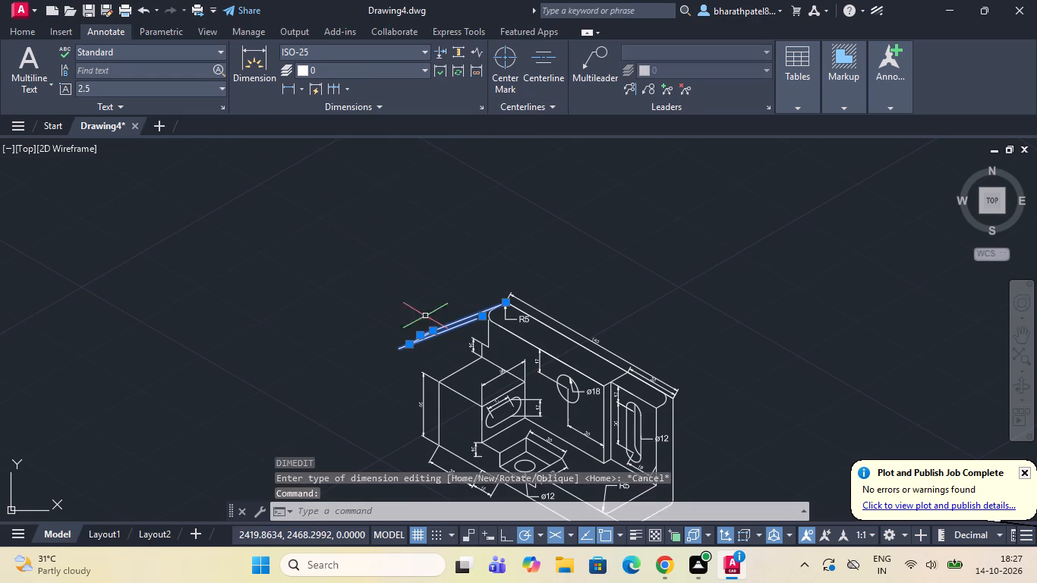
pyautogui.click(304, 100)
pyautogui.click(272, 124)
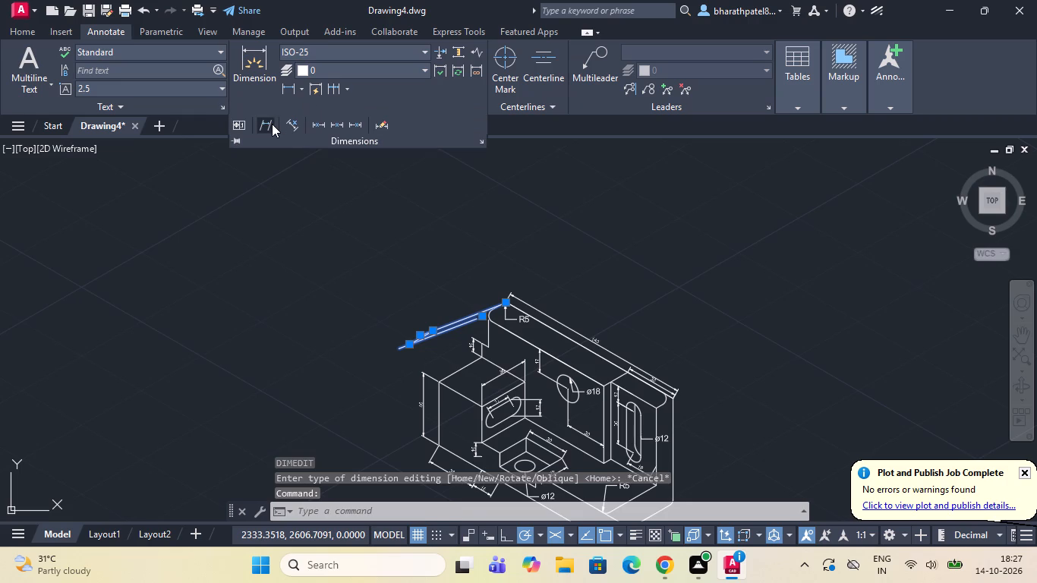
pyautogui.write('150')
pyautogui.press('Return')
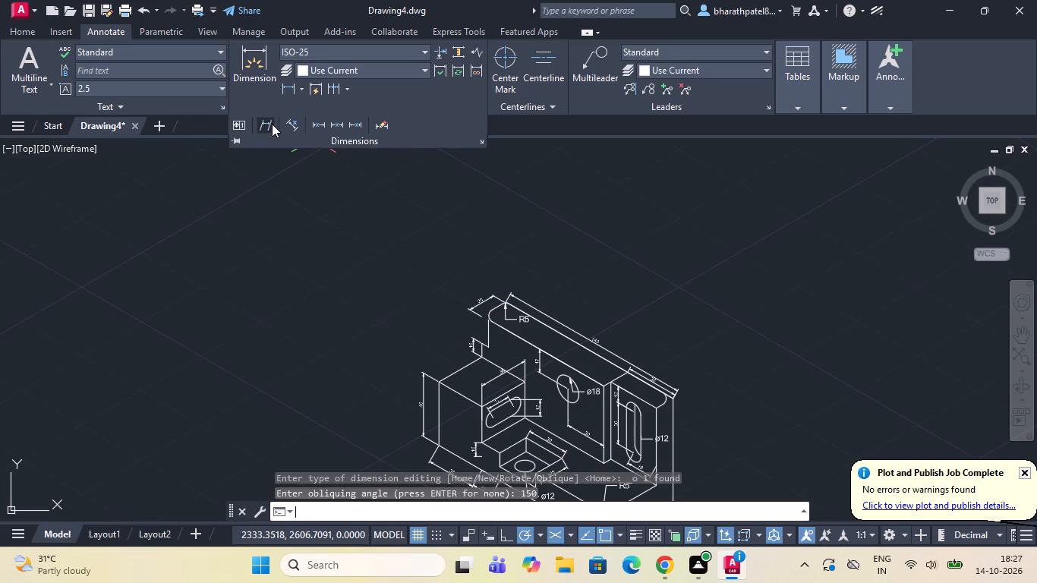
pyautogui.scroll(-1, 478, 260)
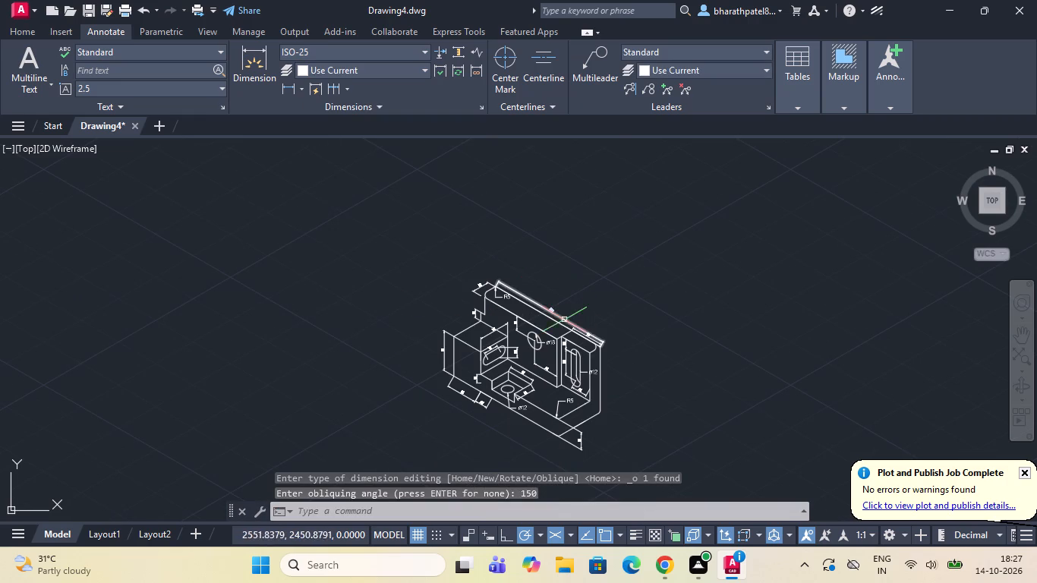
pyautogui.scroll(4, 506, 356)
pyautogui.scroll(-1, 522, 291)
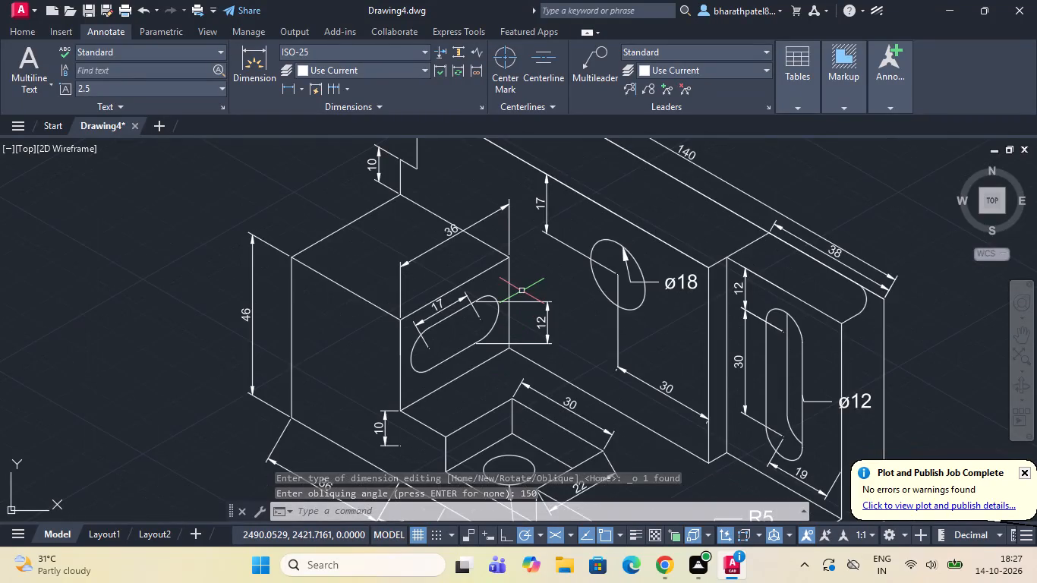
# Check the isometric direction angle of the base's long edge near the R5 corner with a temporary line.
pyautogui.scroll(-2, 522, 291)
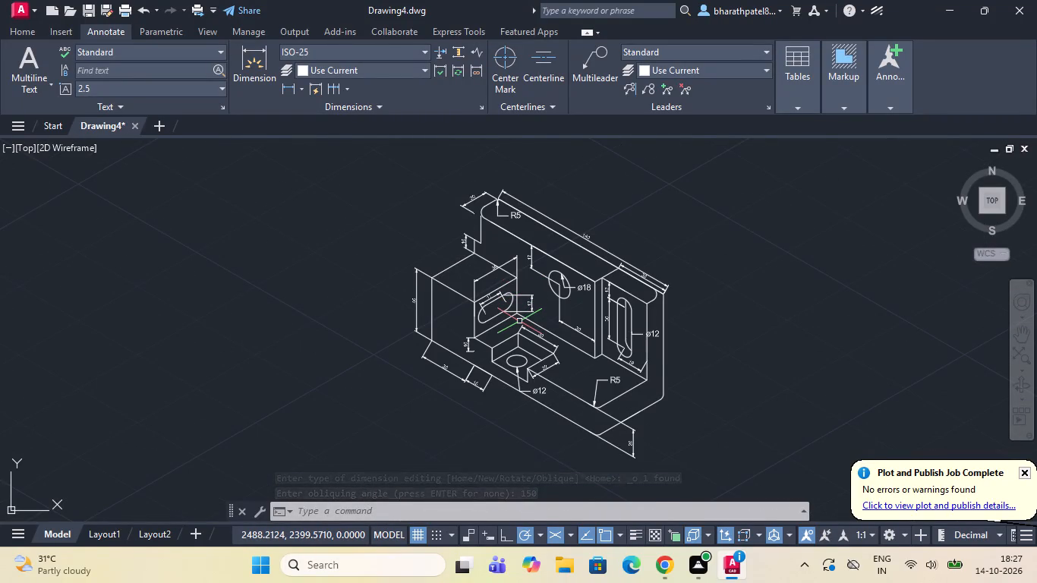
pyautogui.scroll(2, 519, 321)
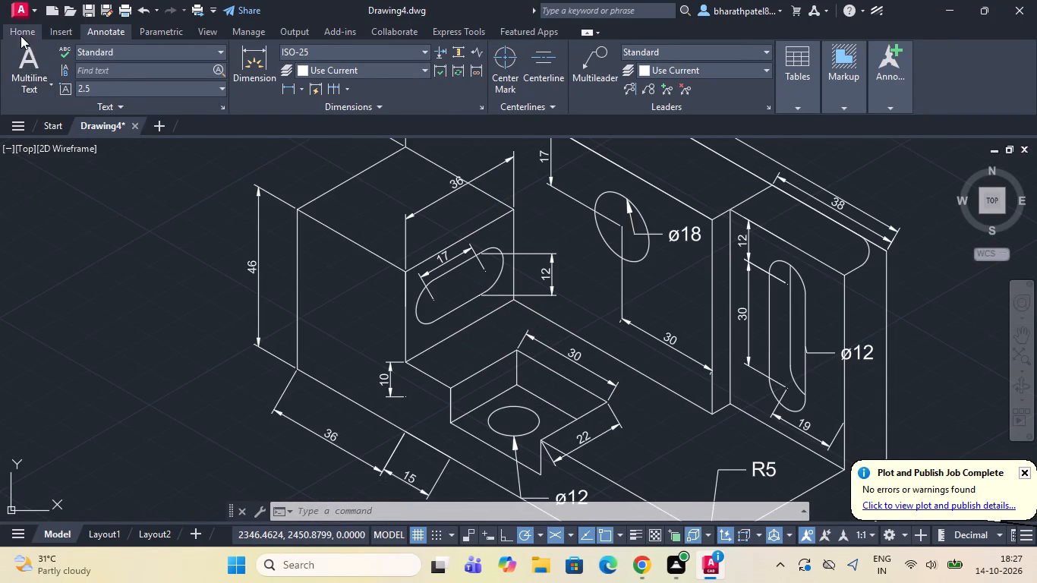
pyautogui.click(20, 33)
pyautogui.click(14, 57)
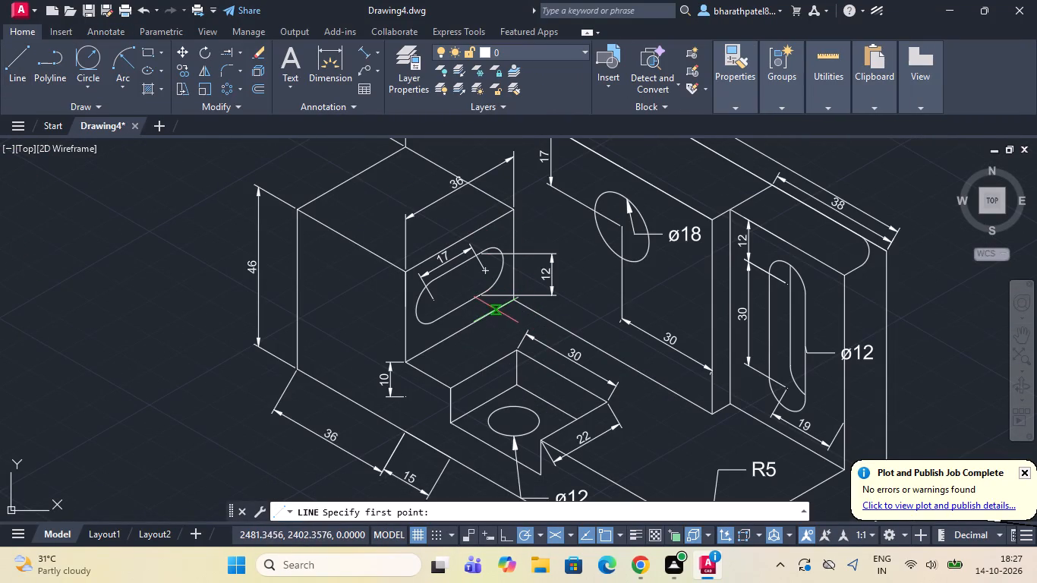
pyautogui.scroll(-3, 682, 326)
pyautogui.scroll(4, 742, 383)
pyautogui.click(726, 368)
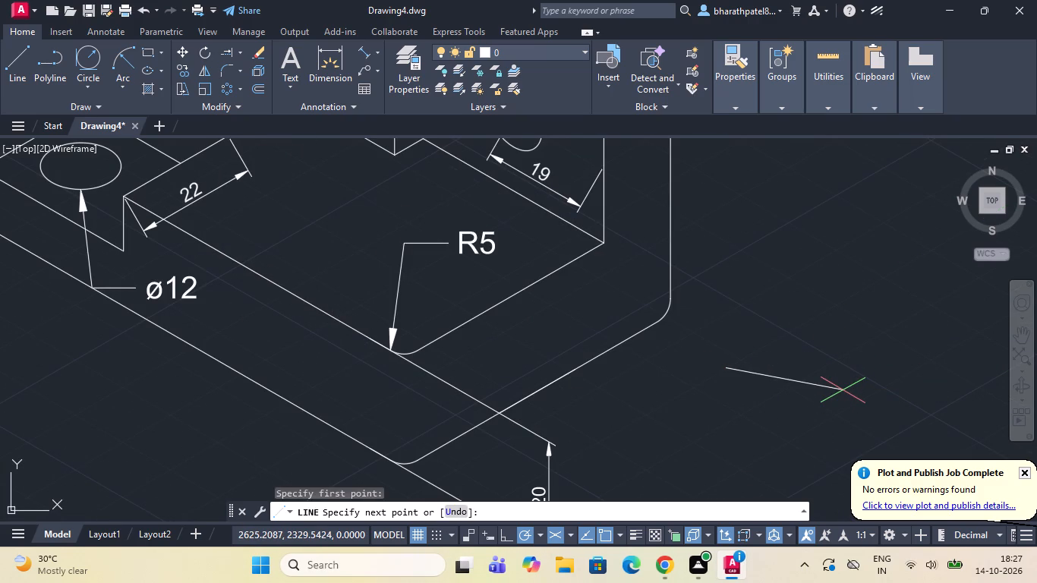
pyautogui.press('Escape')
pyautogui.click(15, 46)
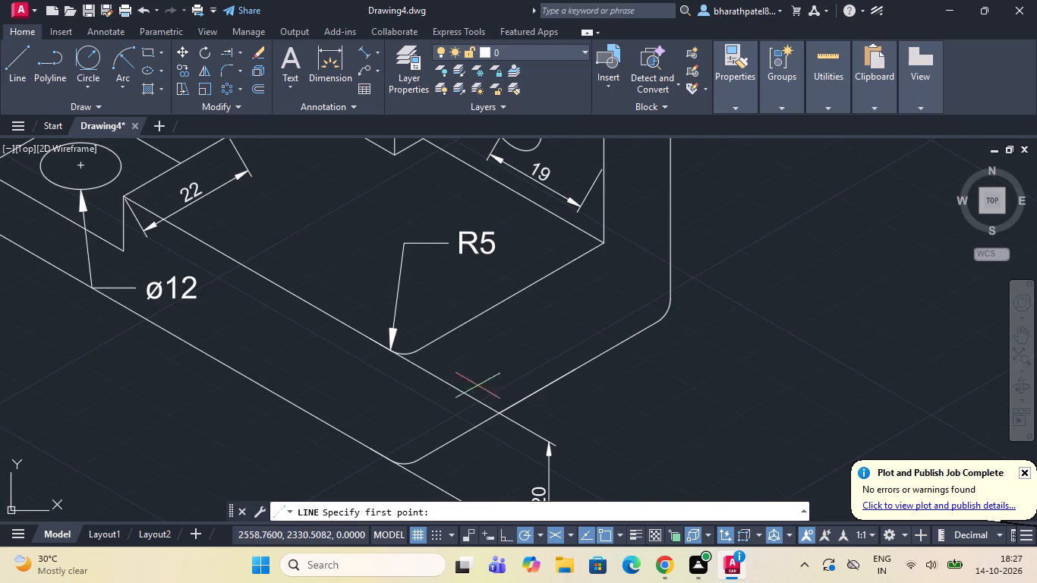
pyautogui.scroll(5, 490, 416)
pyautogui.click(481, 345)
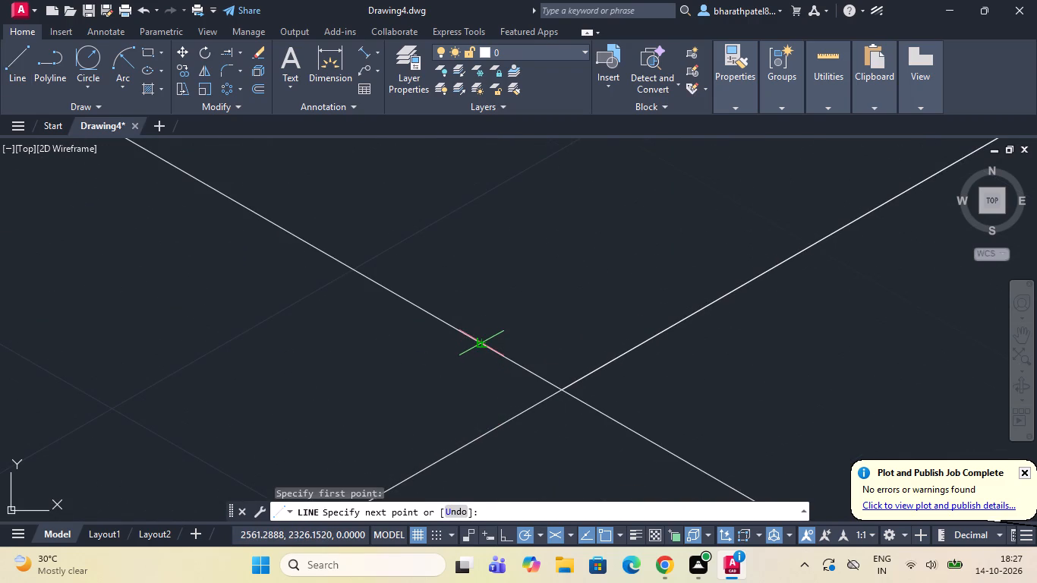
pyautogui.scroll(-4, 481, 345)
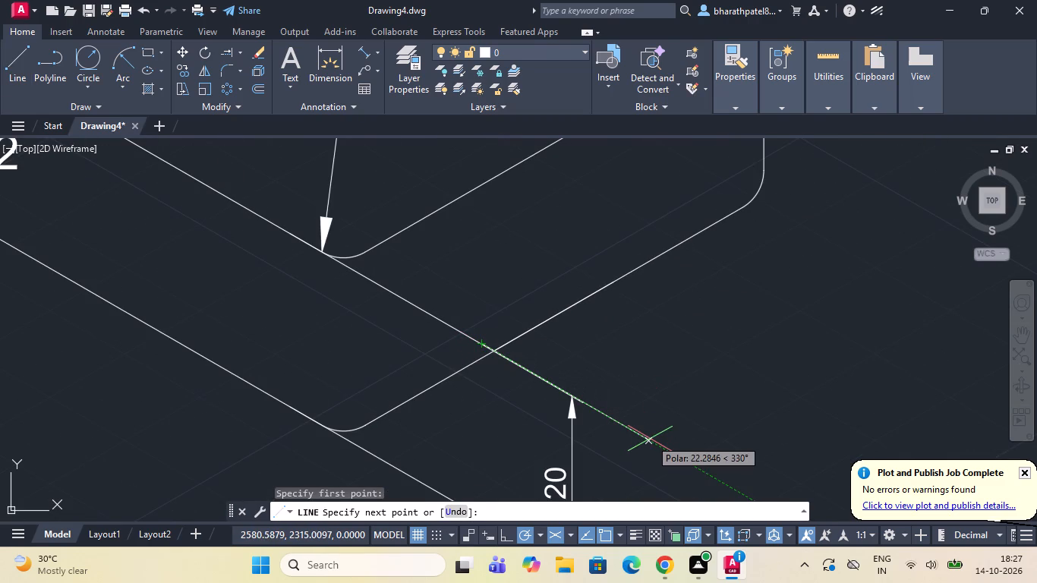
pyautogui.press('Escape')
# Oblique the end block slot's 12 height dimension and the 22 dimension beside the ø12 hole's notched step together to 330.
pyautogui.scroll(-4, 648, 433)
pyautogui.scroll(2, 546, 323)
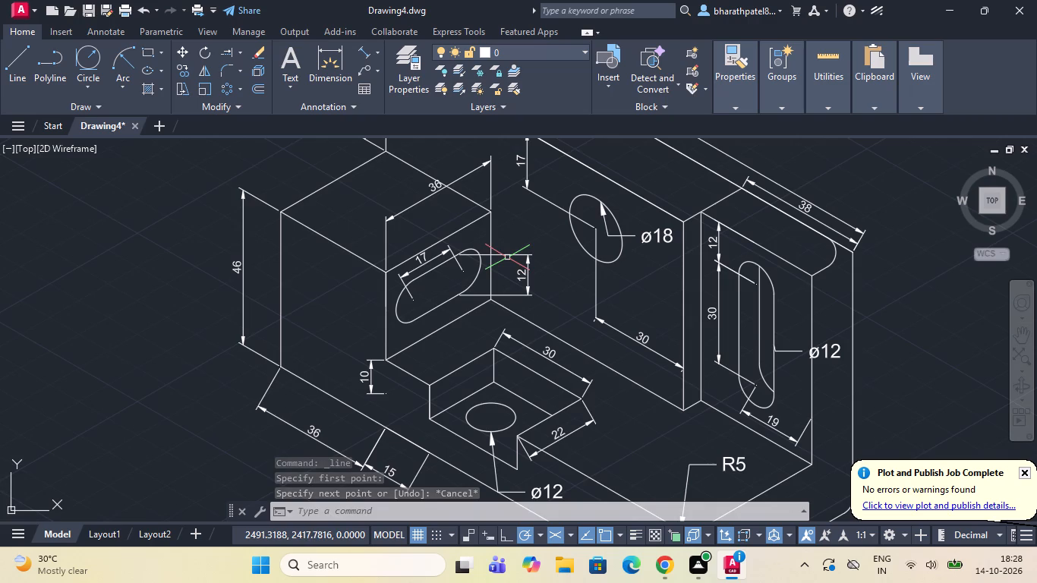
pyautogui.click(506, 253)
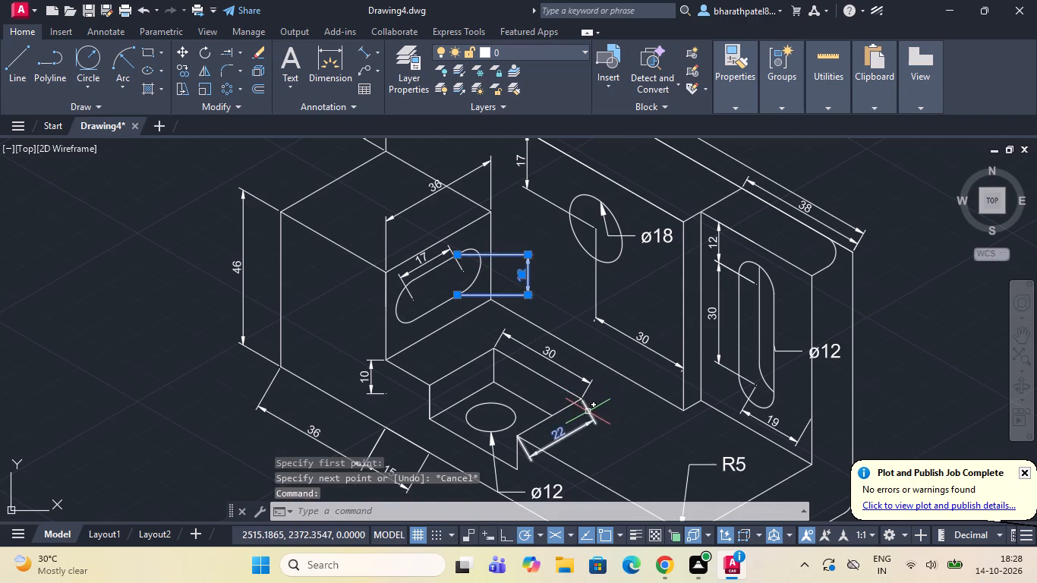
pyautogui.click(587, 412)
pyautogui.scroll(-2, 584, 361)
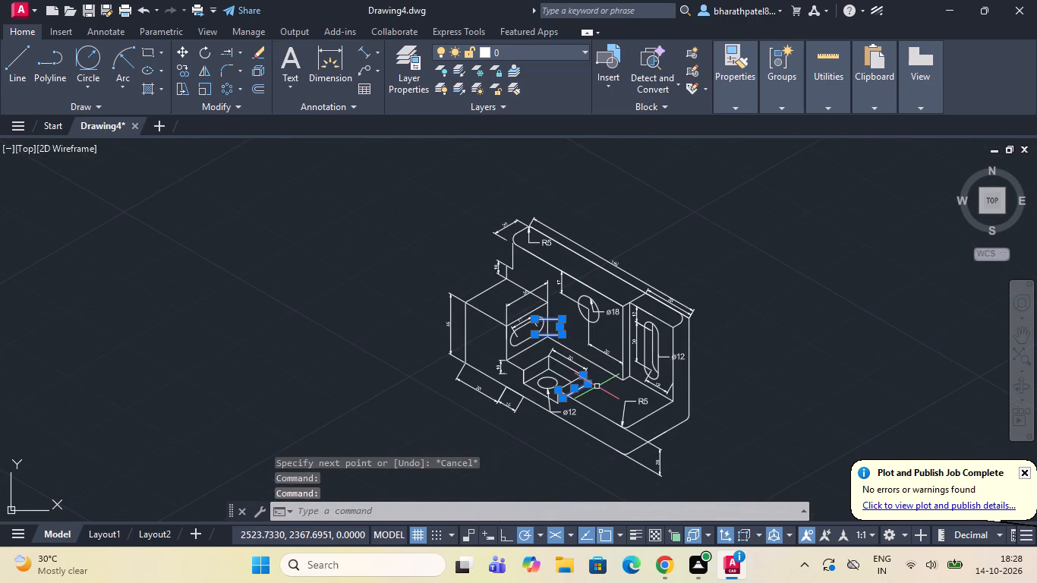
pyautogui.scroll(1, 597, 386)
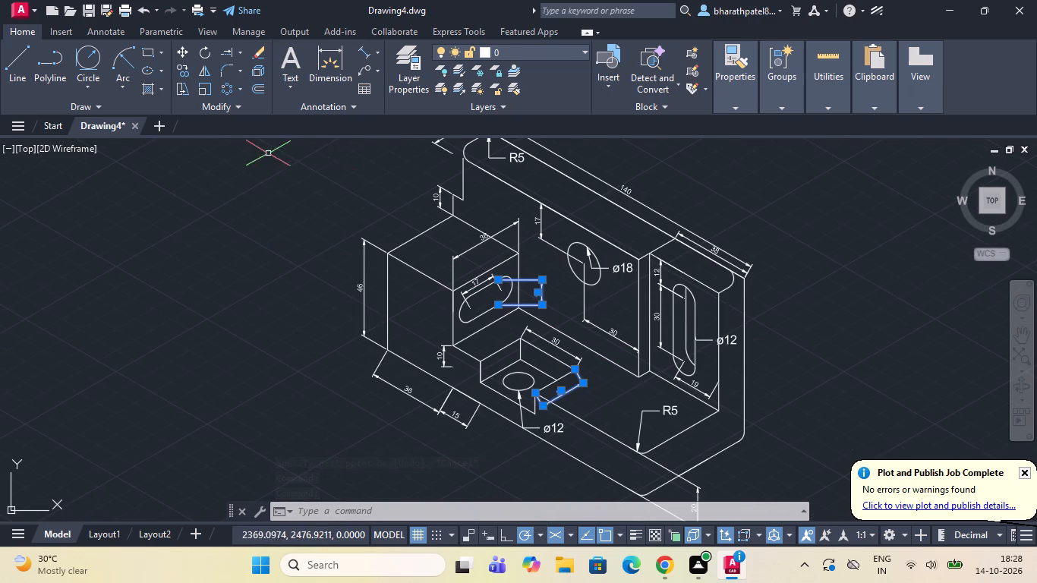
pyautogui.click(104, 29)
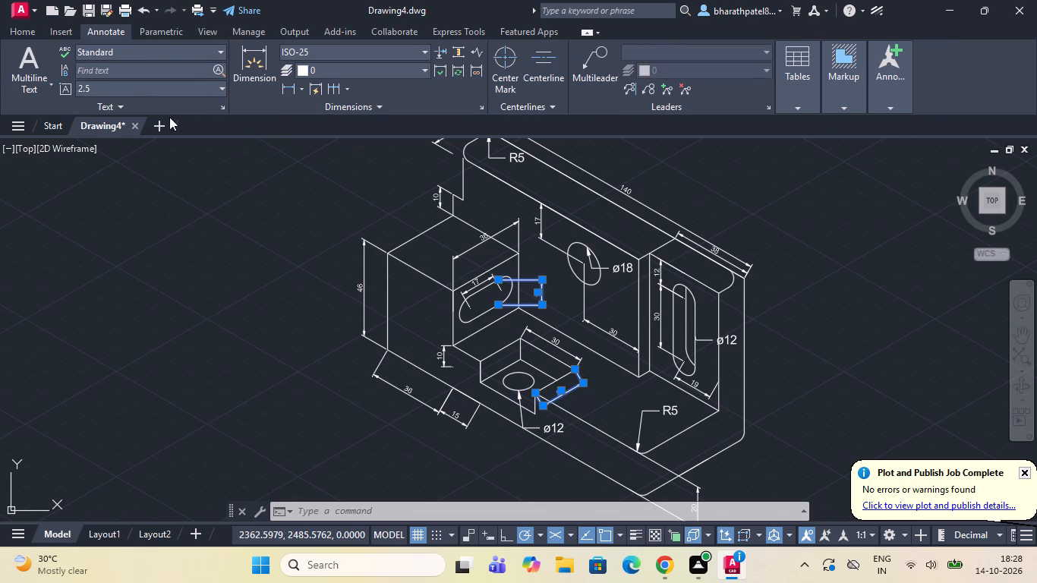
pyautogui.click(304, 107)
pyautogui.click(269, 128)
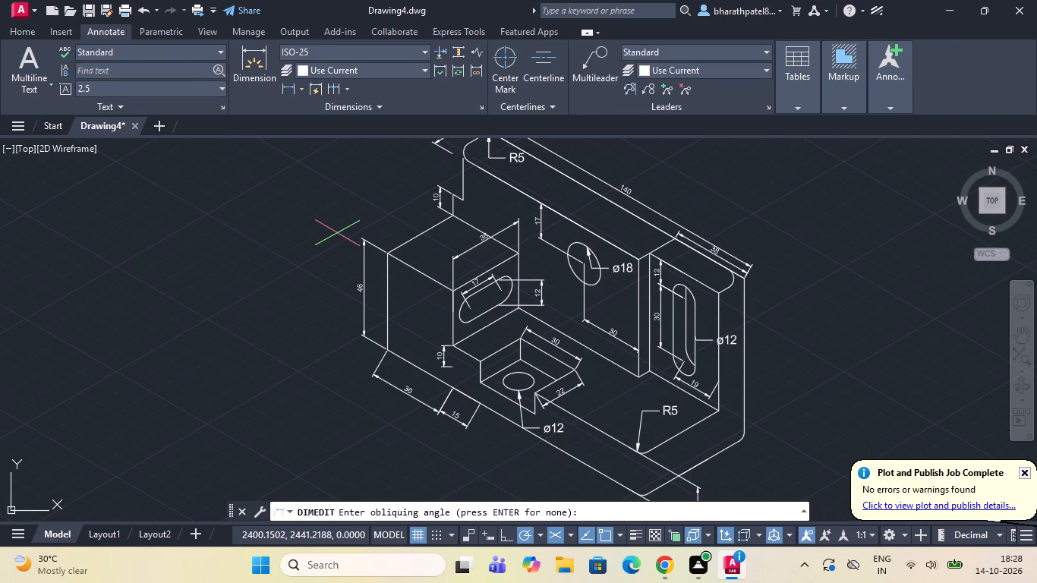
pyautogui.write('330')
pyautogui.press('Return')
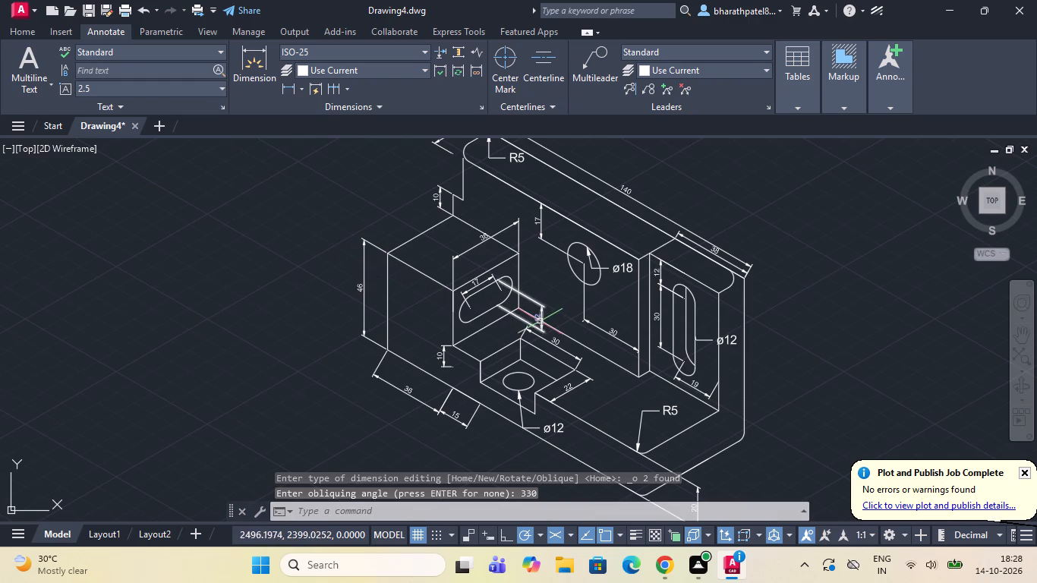
# Check the angle of the opposite isometric direction with a temporary line in the empty space beside the bracket.
pyautogui.scroll(3, 568, 340)
pyautogui.scroll(-2, 567, 342)
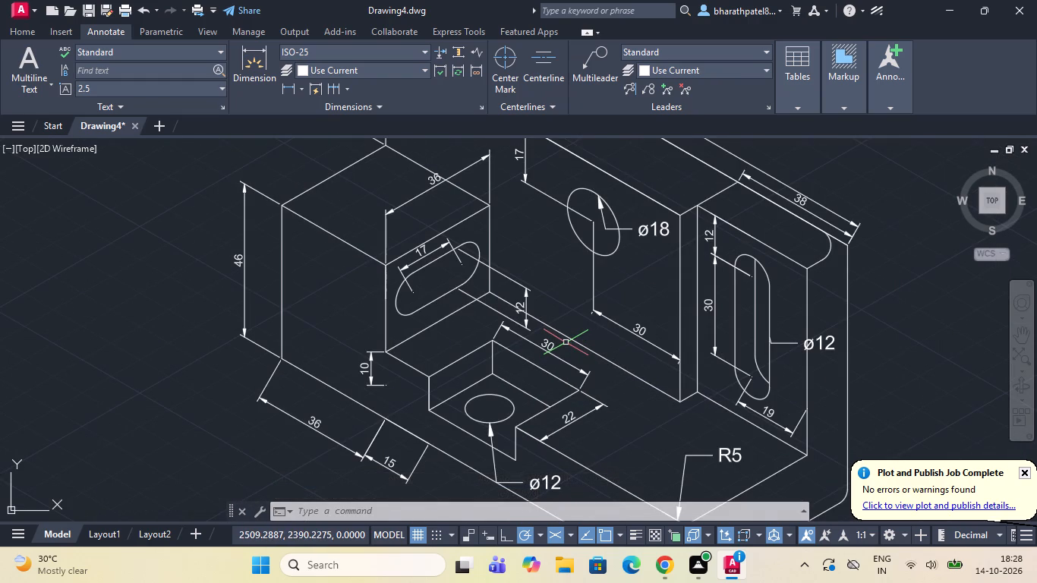
pyautogui.click(23, 27)
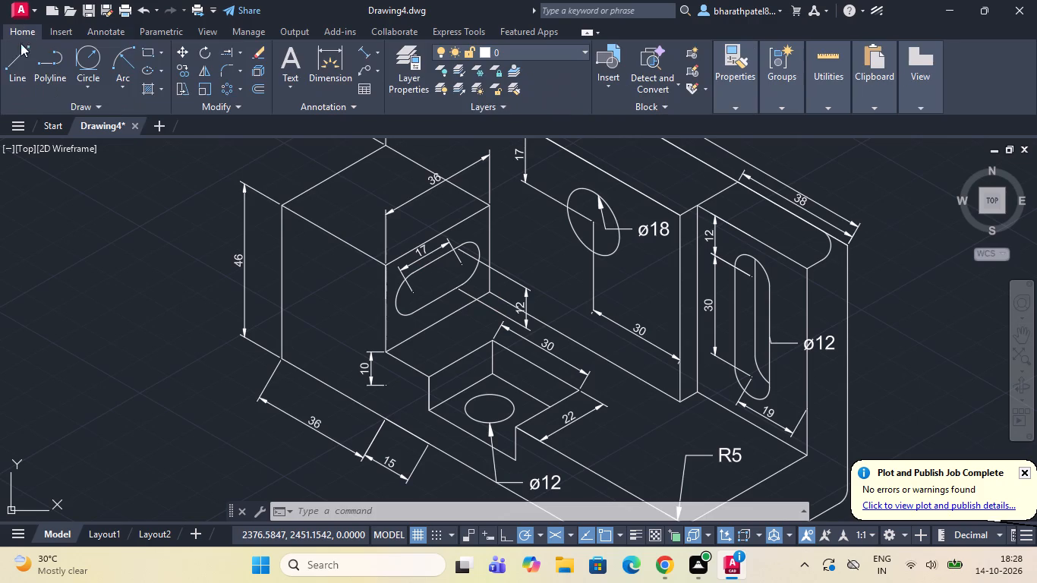
pyautogui.click(15, 60)
pyautogui.click(79, 260)
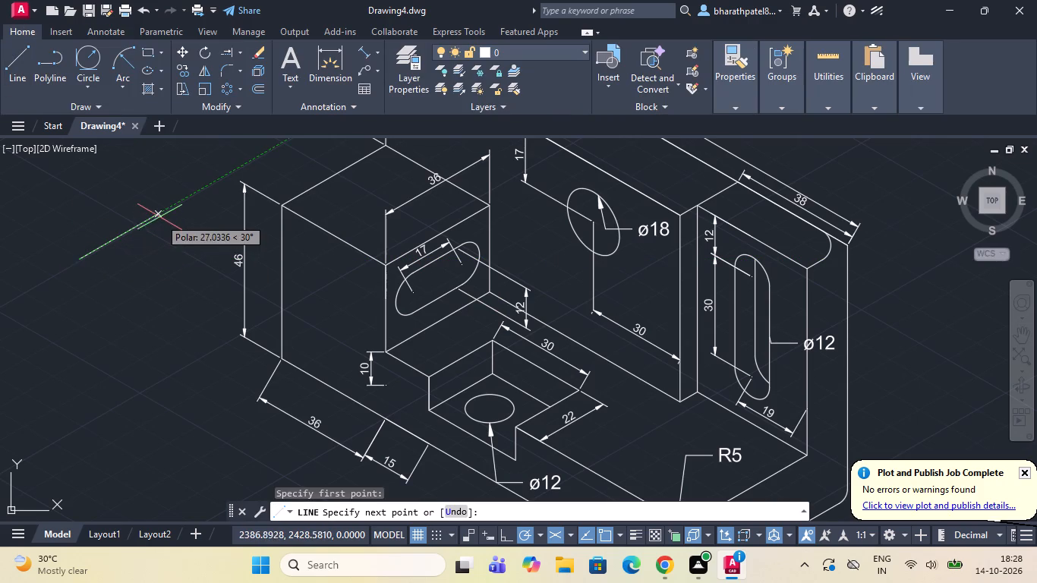
pyautogui.press('Escape')
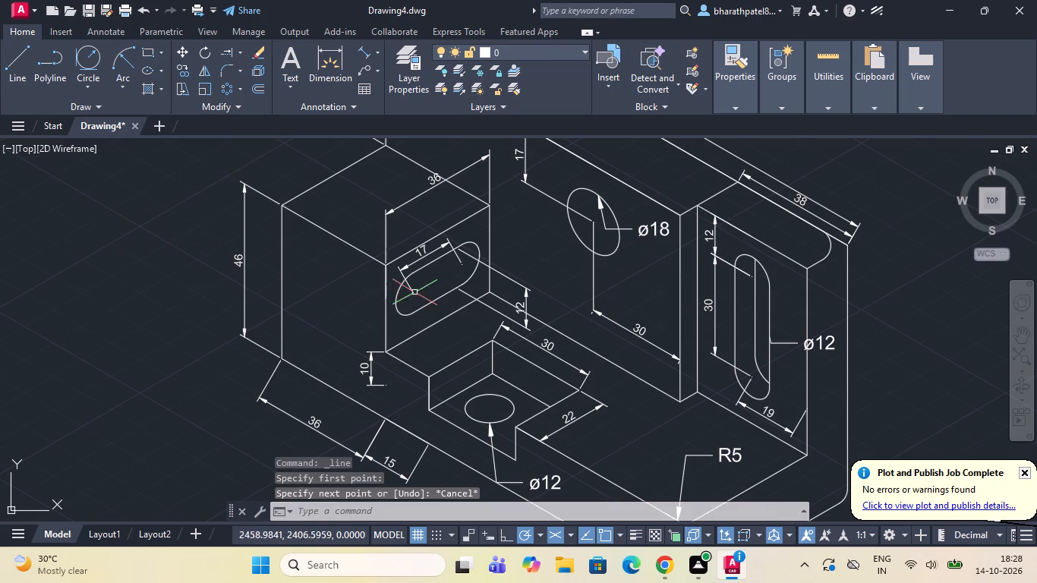
# Oblique the 30 length dimension above the notched step containing the ø12 hole to an angle of 30.
pyautogui.click(543, 351)
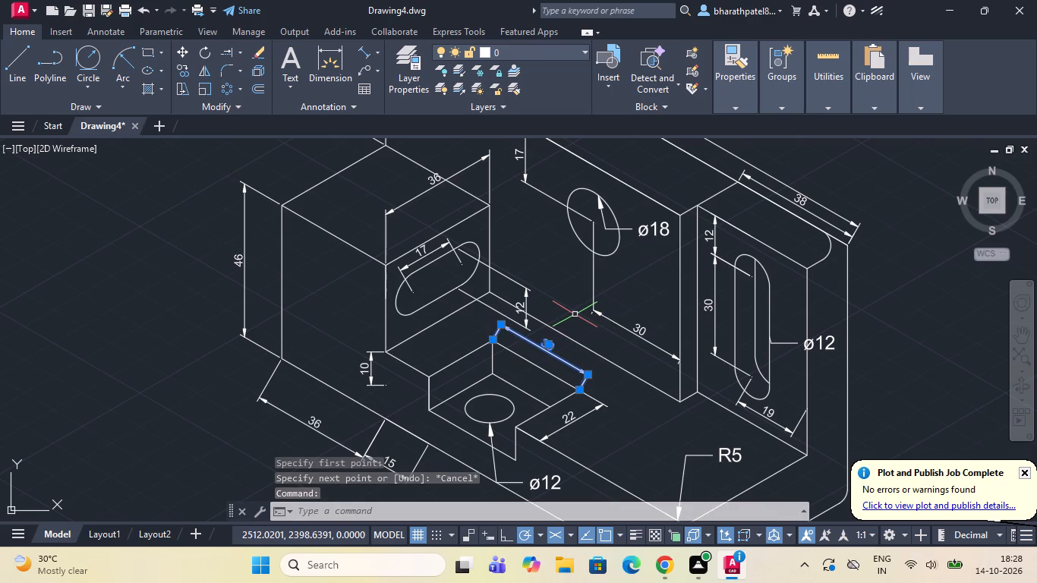
pyautogui.scroll(-1, 576, 312)
pyautogui.scroll(1, 712, 358)
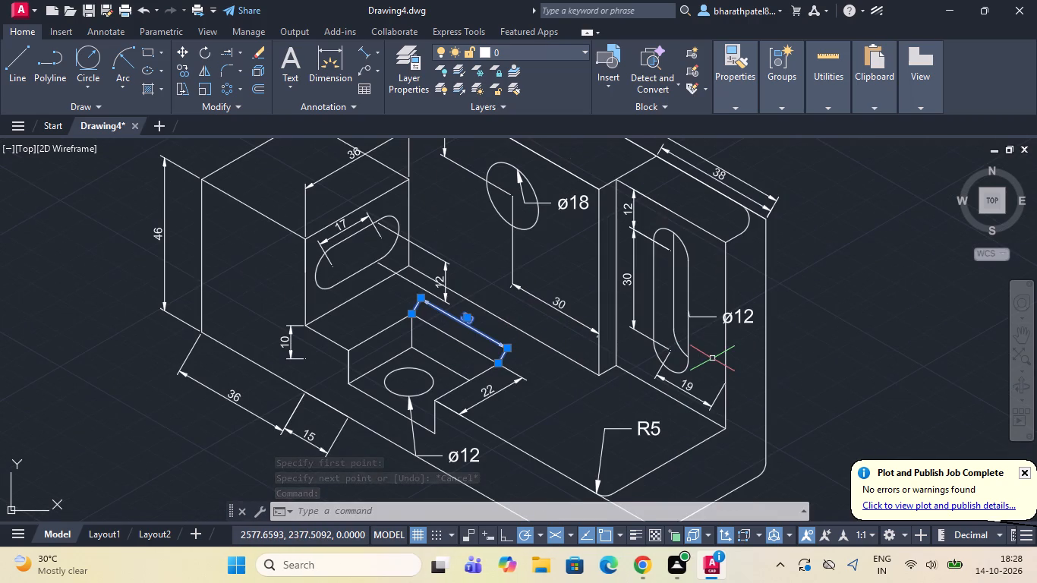
pyautogui.scroll(-1, 712, 358)
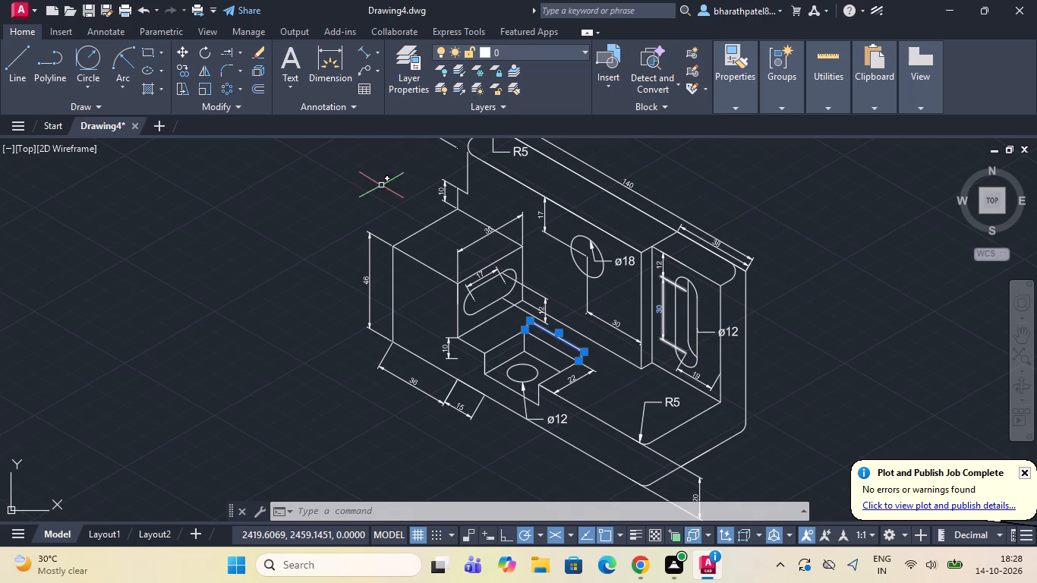
pyautogui.click(317, 111)
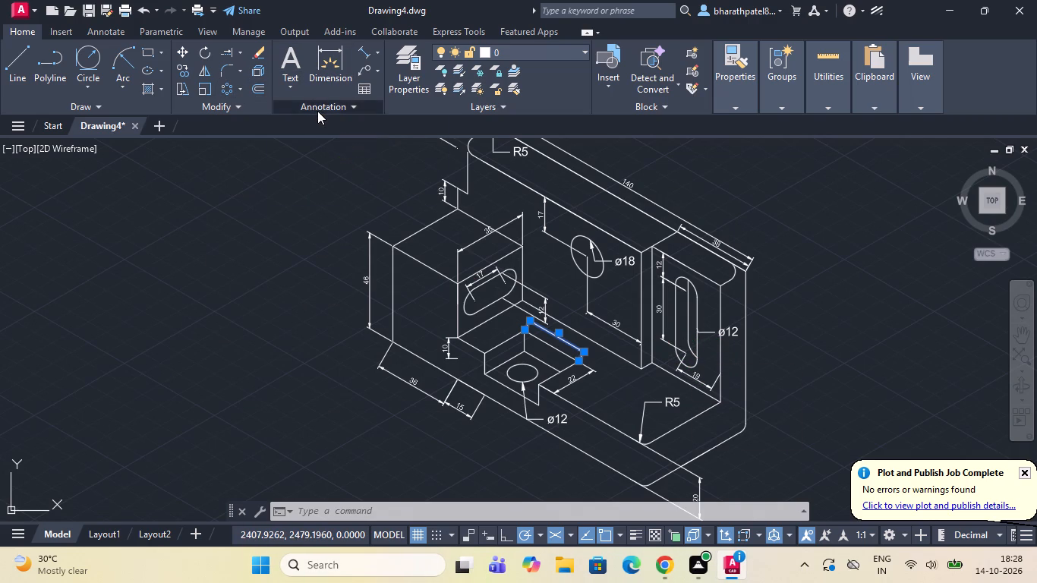
pyautogui.click(107, 30)
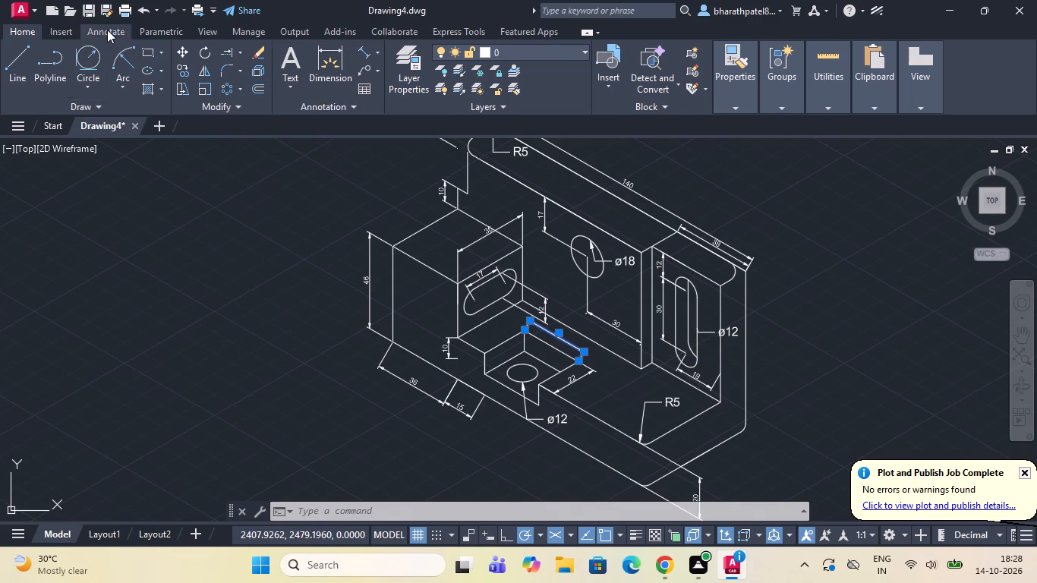
pyautogui.click(286, 99)
pyautogui.click(299, 106)
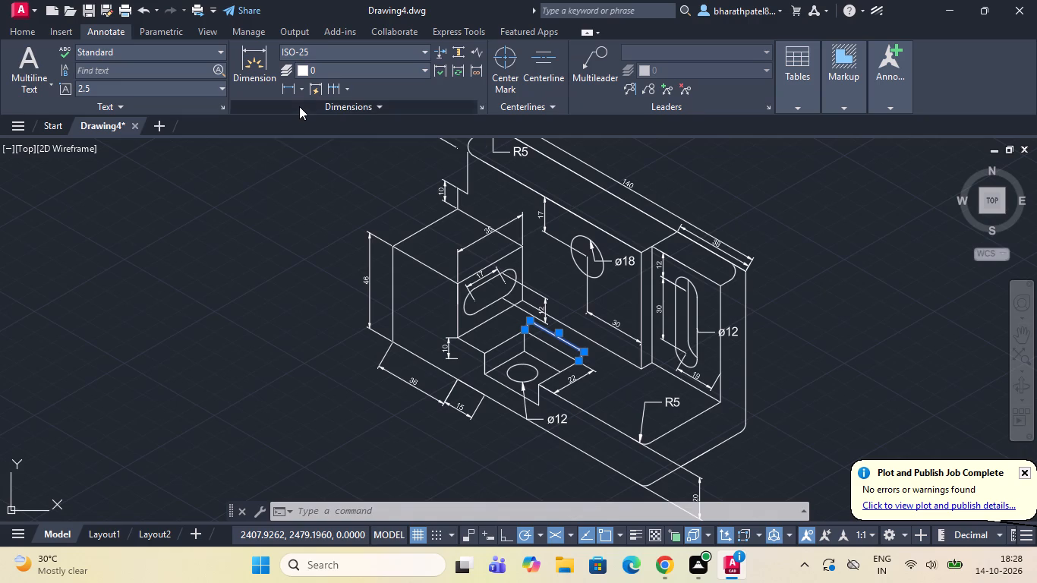
pyautogui.click(264, 131)
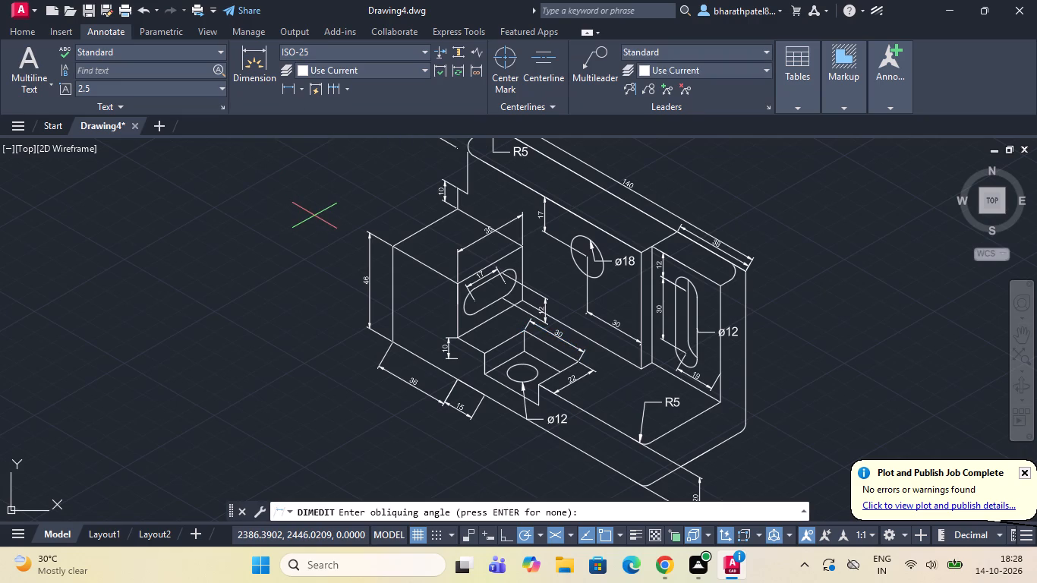
pyautogui.write('30')
pyautogui.press('Return')
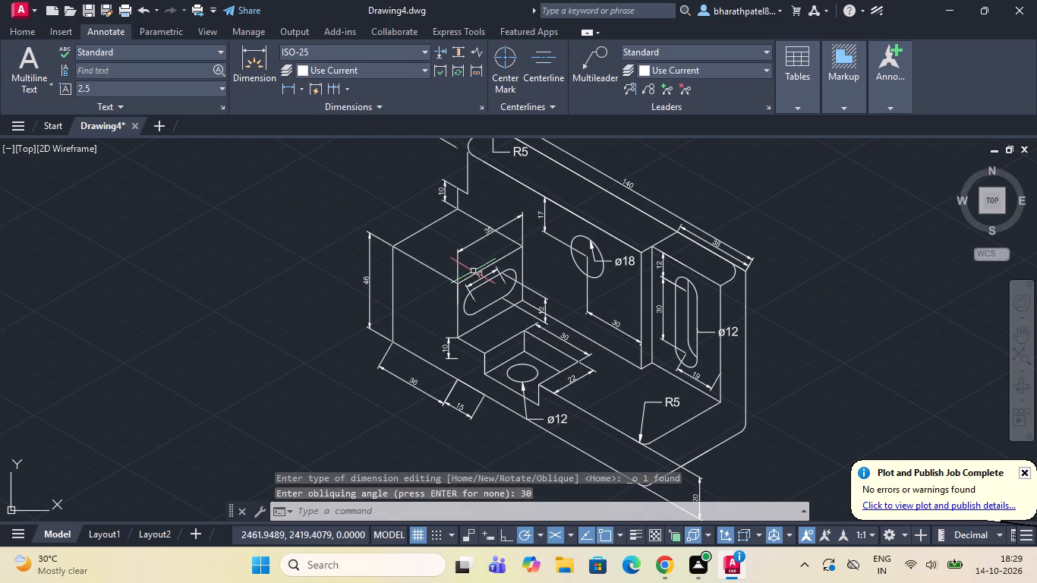
# Oblique the 12 height dimension of the slot on the raised end block to an angle of 30.
pyautogui.scroll(1, 568, 272)
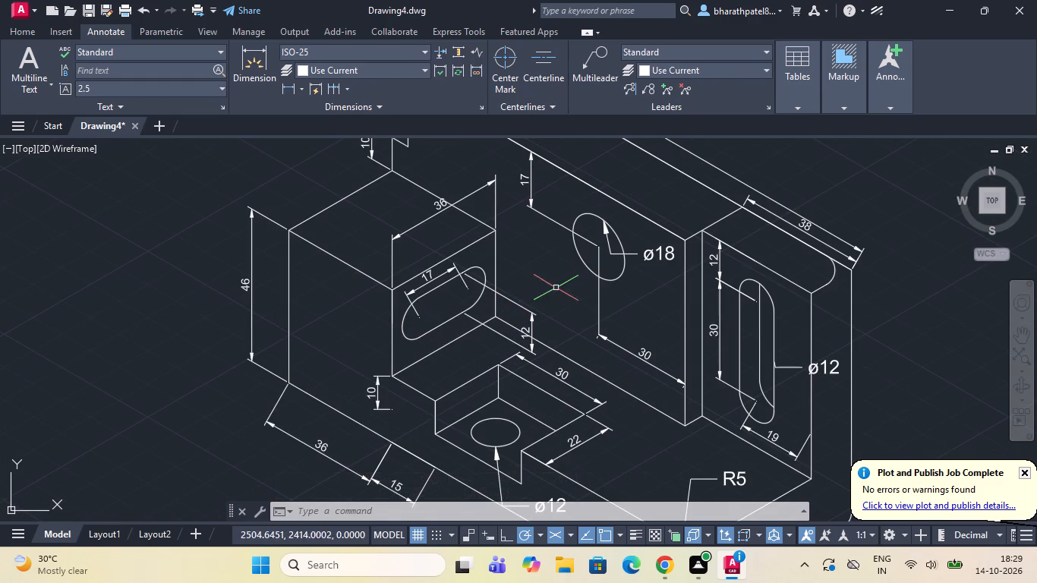
pyautogui.click(514, 303)
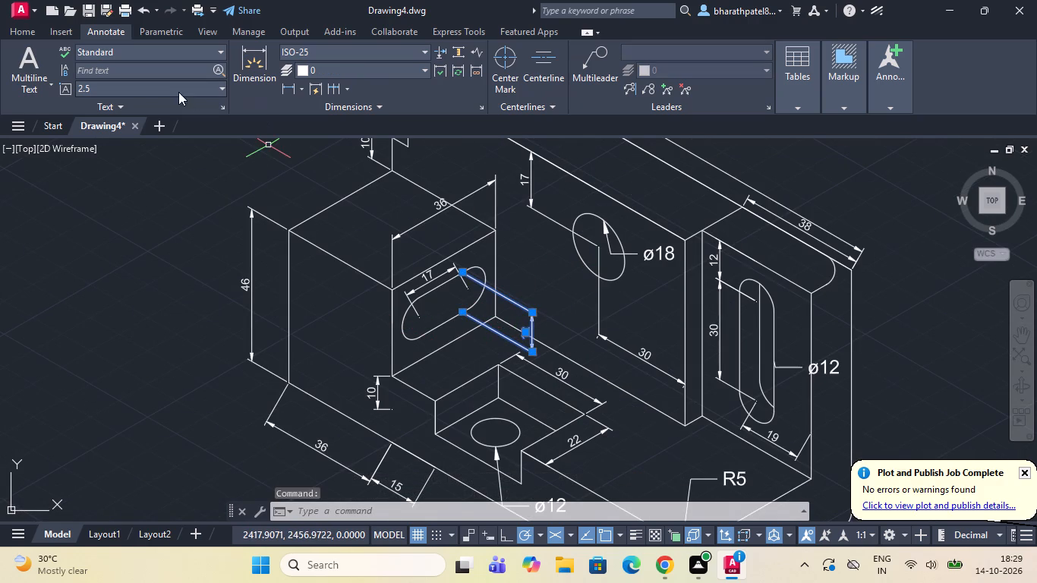
pyautogui.click(304, 108)
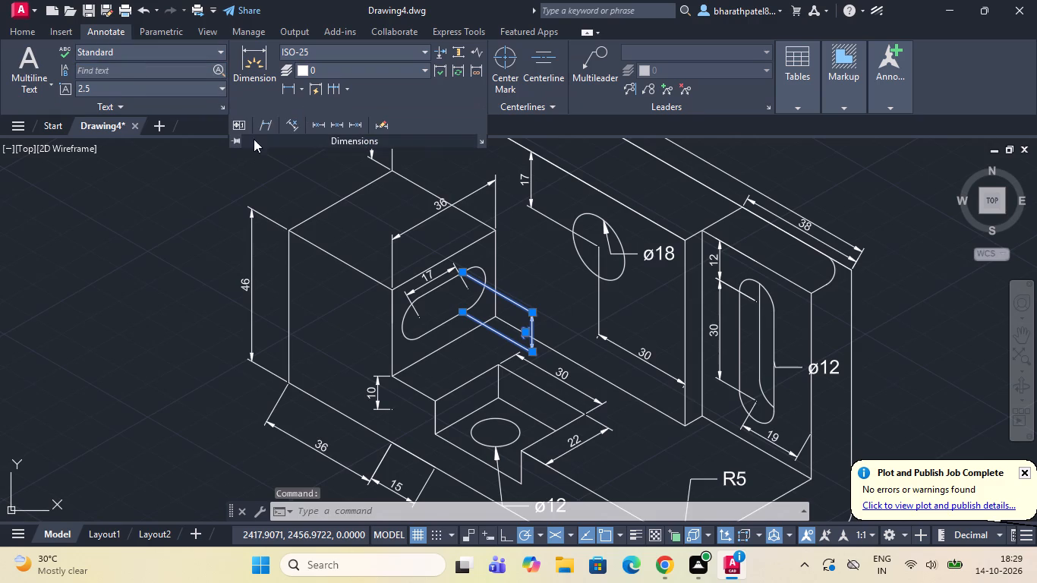
pyautogui.click(266, 124)
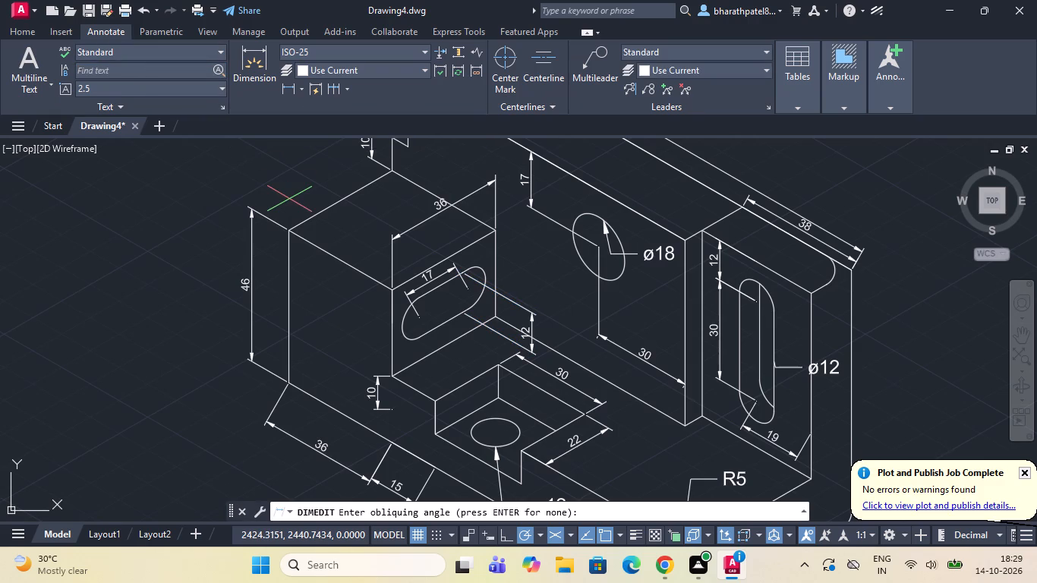
pyautogui.press('3')
pyautogui.press('0')
pyautogui.press('Return')
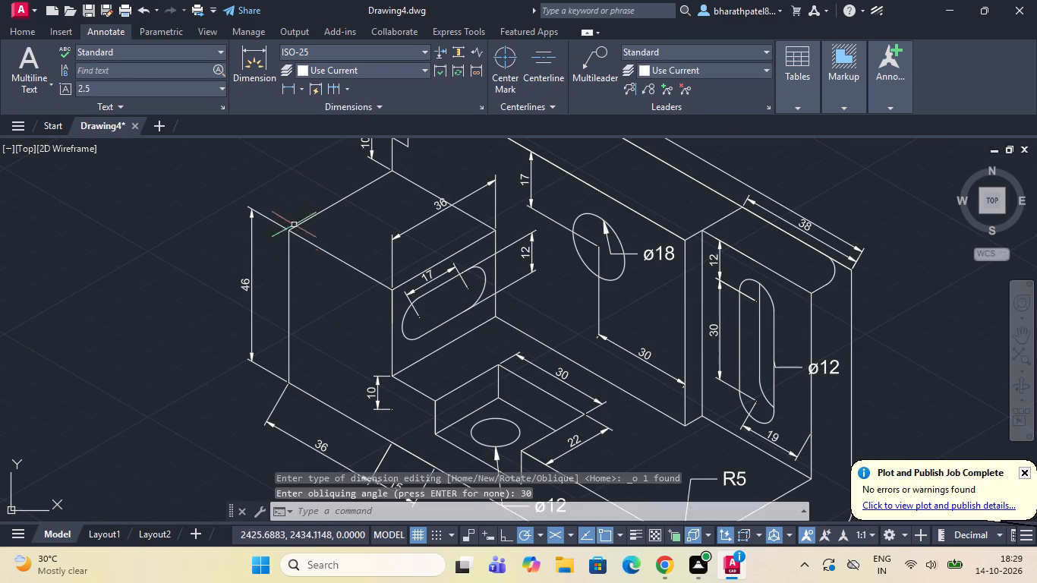
# Oblique the 140 overall length dimension along the back plate's top edge to an angle of 30.
pyautogui.scroll(-2, 326, 286)
pyautogui.scroll(2, 389, 259)
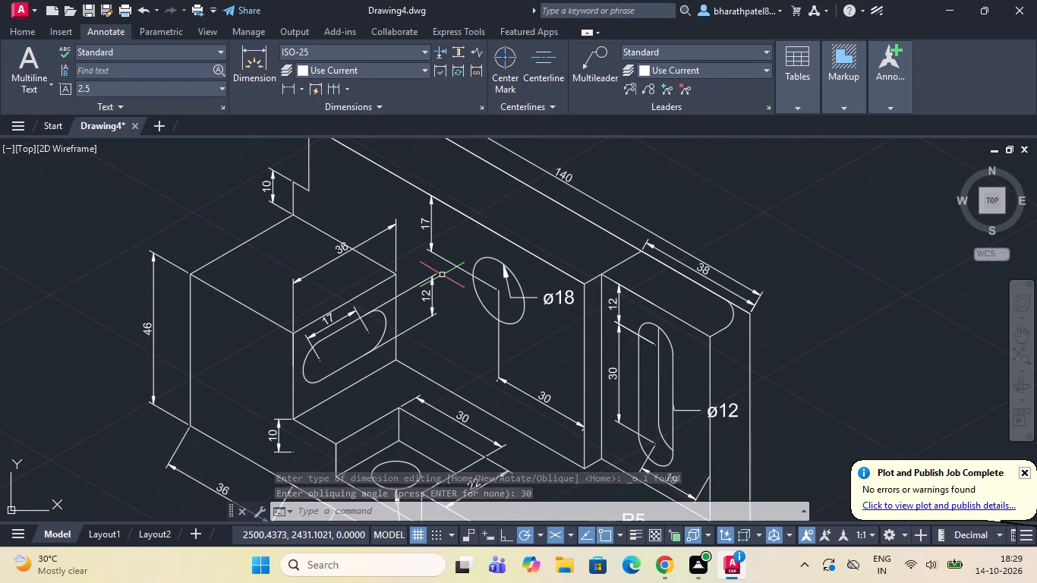
pyautogui.scroll(-1, 442, 275)
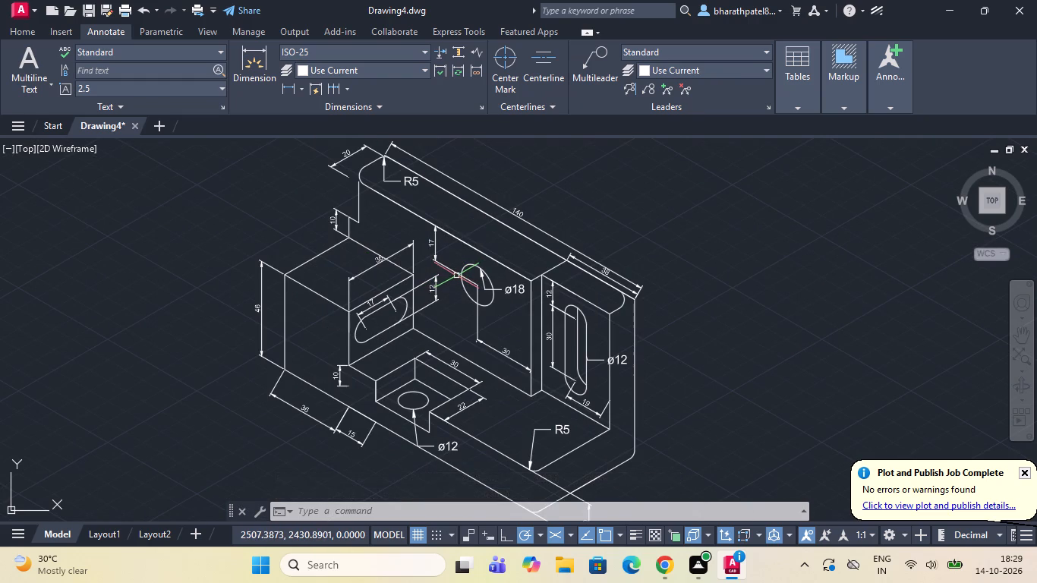
pyautogui.click(471, 190)
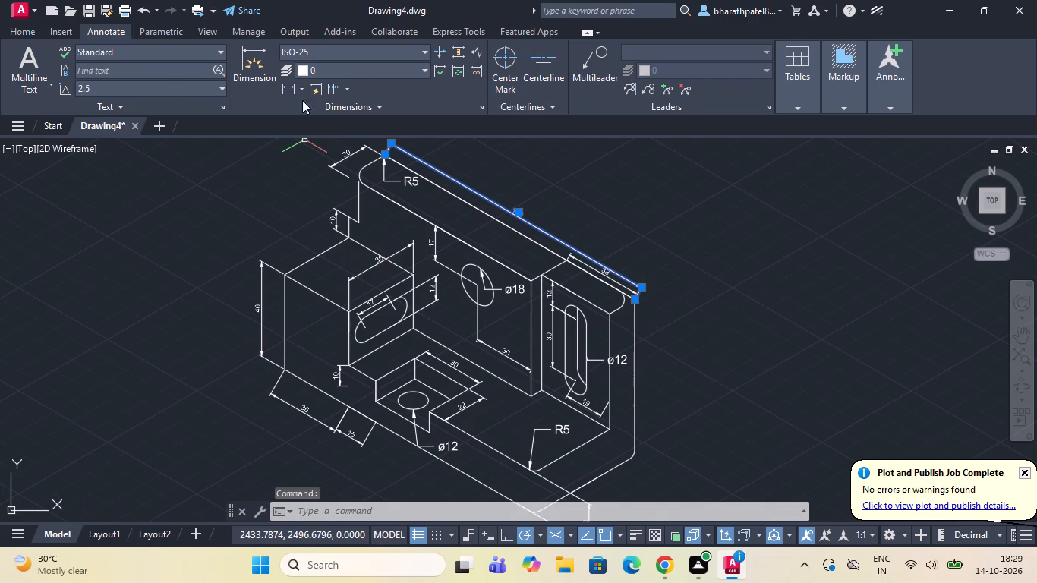
pyautogui.click(310, 102)
pyautogui.click(264, 120)
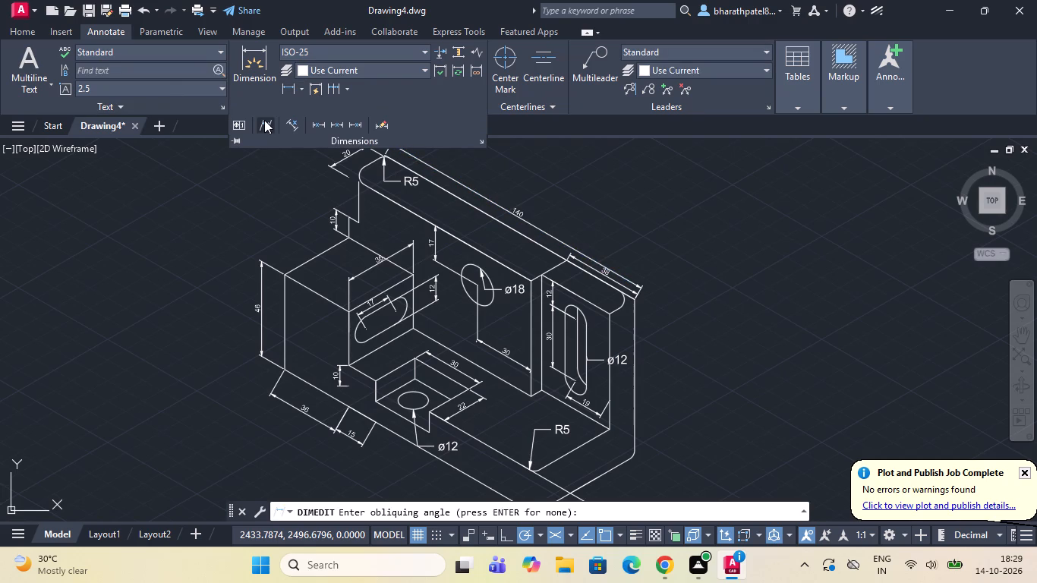
pyautogui.write('30')
pyautogui.press('Return')
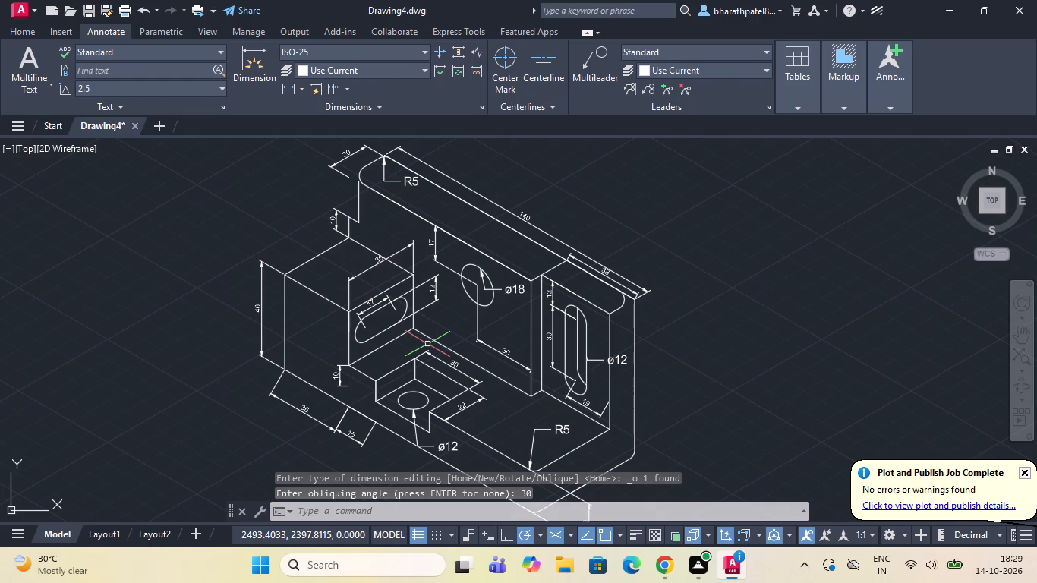
# Oblique the 36 and 15 length dimensions along the bracket's lower front edge together to an angle of 210.
pyautogui.scroll(-2, 427, 343)
pyautogui.scroll(2, 427, 377)
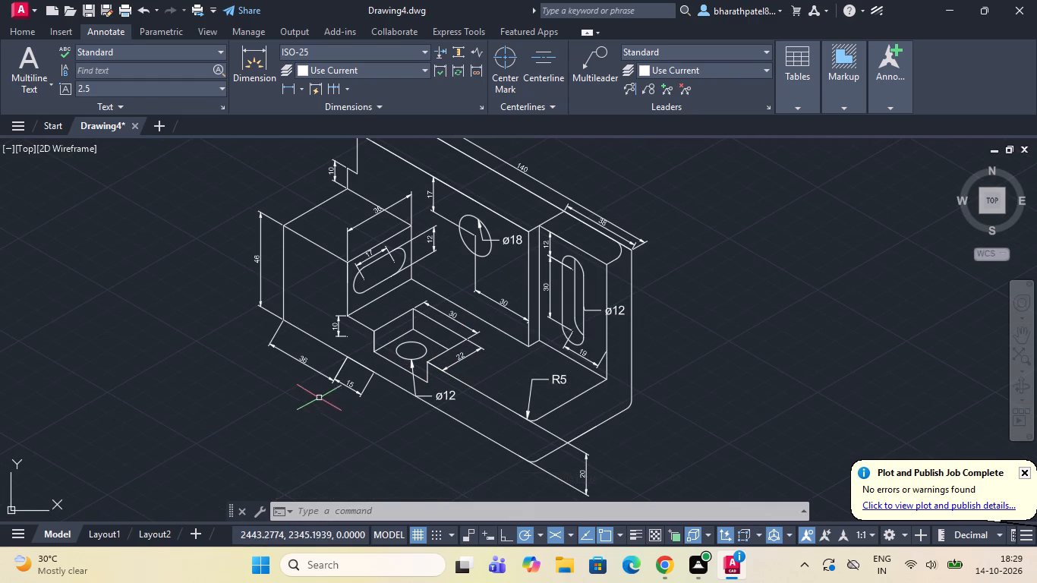
pyautogui.click(311, 366)
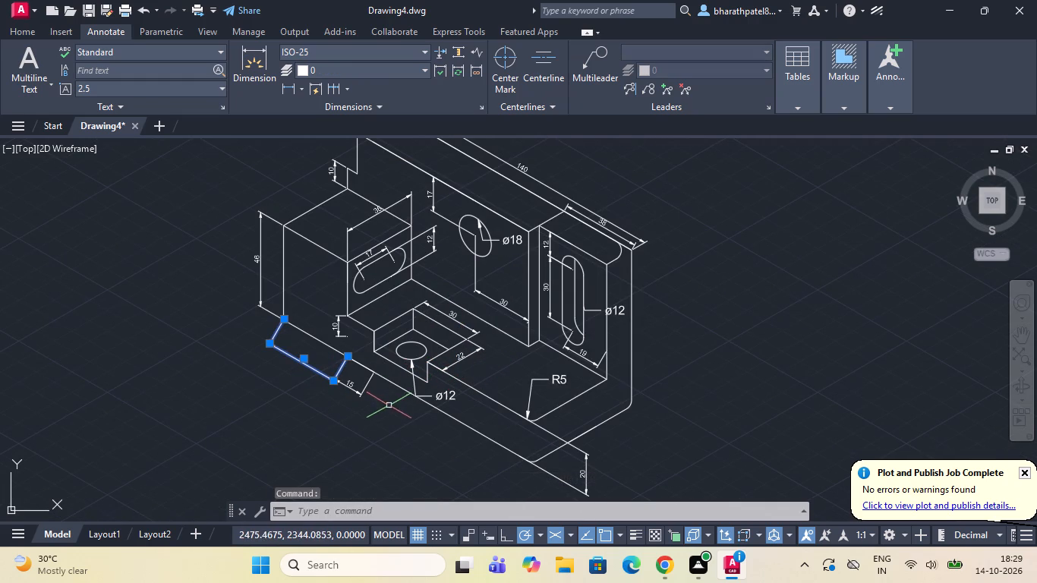
pyautogui.click(361, 391)
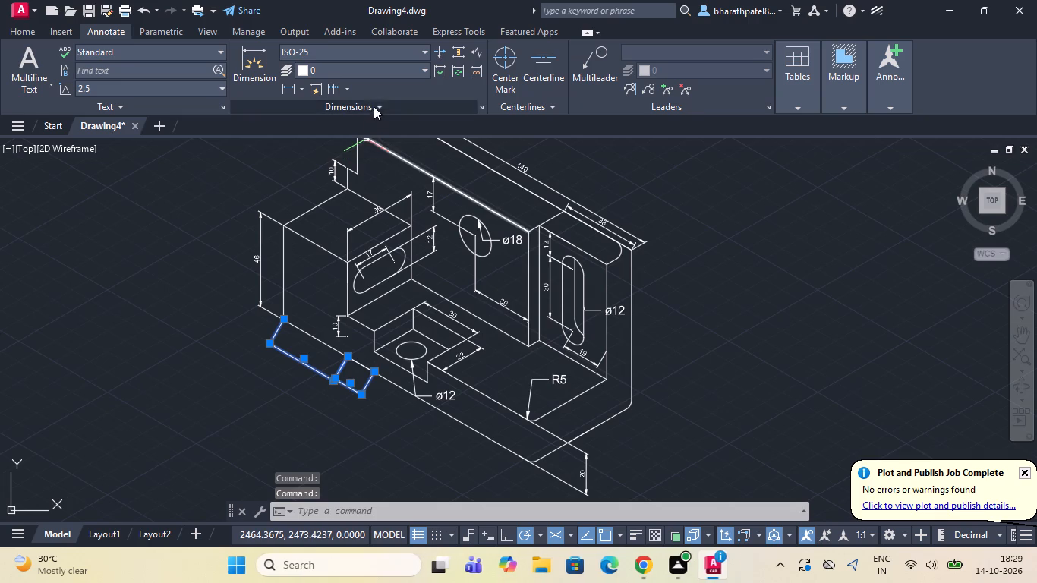
pyautogui.click(374, 102)
pyautogui.click(263, 128)
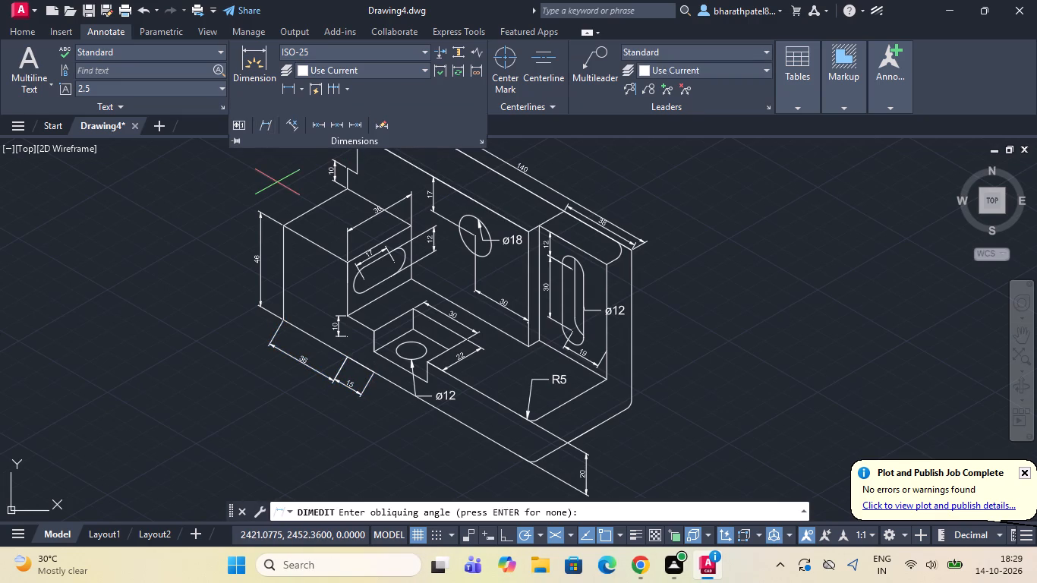
pyautogui.write('210')
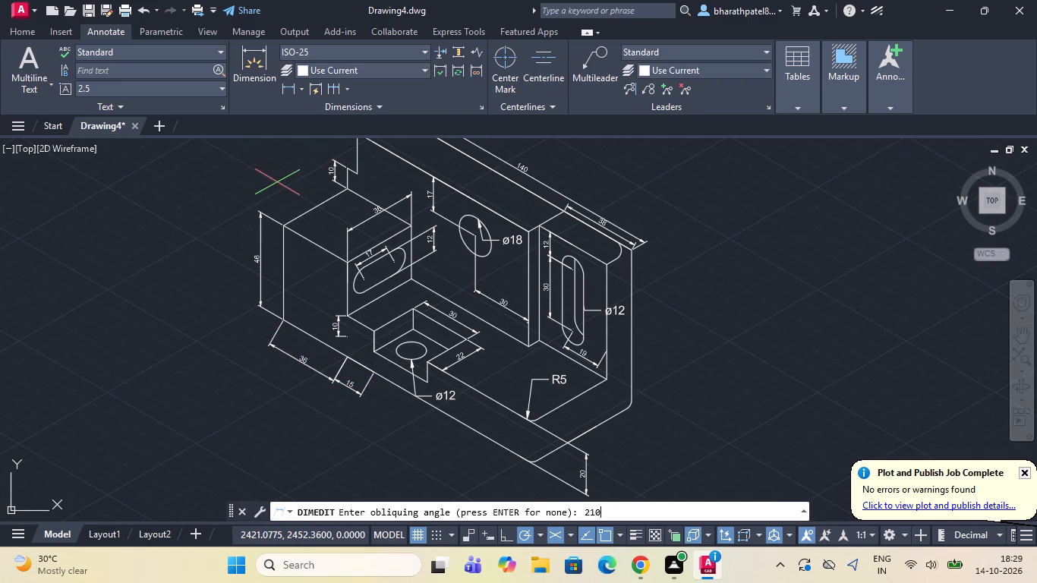
pyautogui.press('Return')
# Oblique the 19 dimension below the vertical ø12 slot to an angle of 90.
pyautogui.scroll(3, 402, 315)
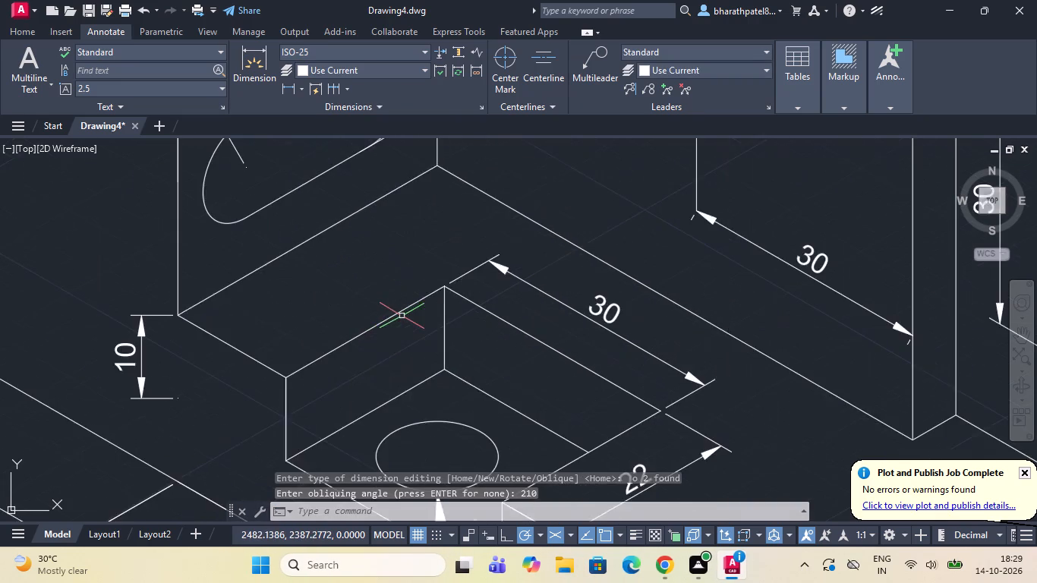
pyautogui.scroll(-3, 402, 316)
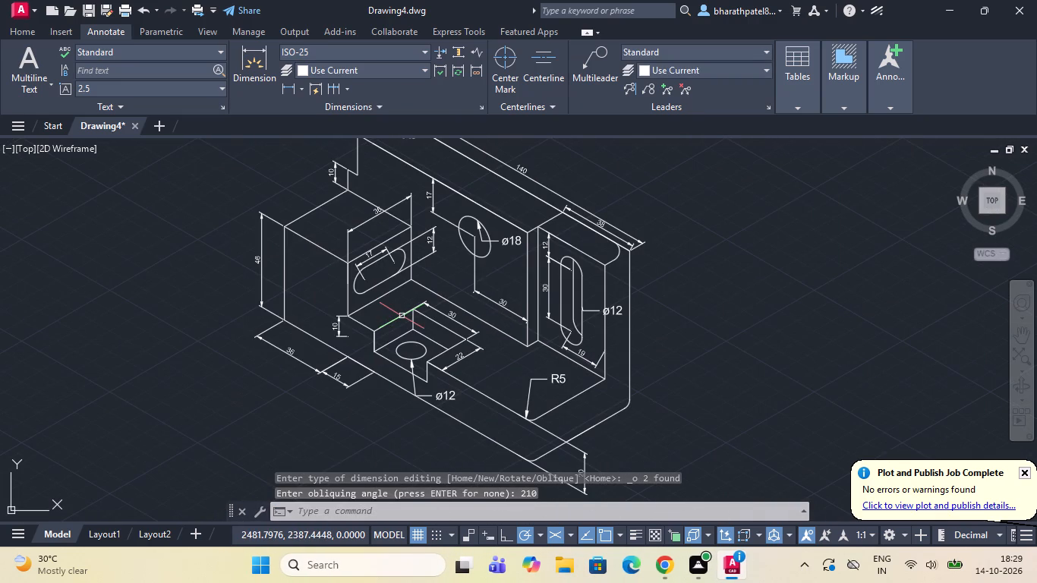
pyautogui.scroll(-3, 424, 337)
pyautogui.scroll(3, 439, 355)
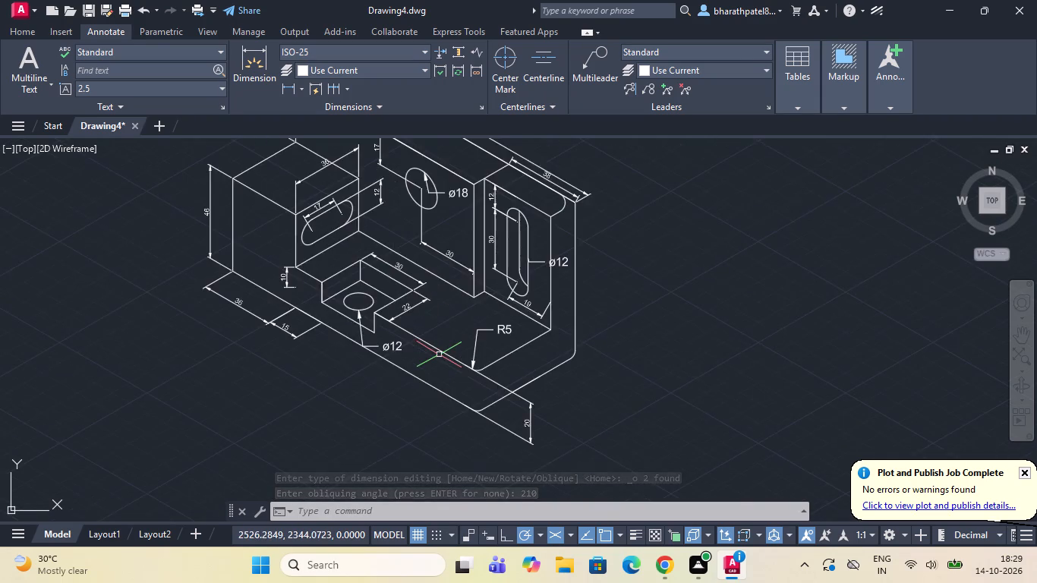
pyautogui.scroll(1, 439, 355)
pyautogui.scroll(-2, 439, 355)
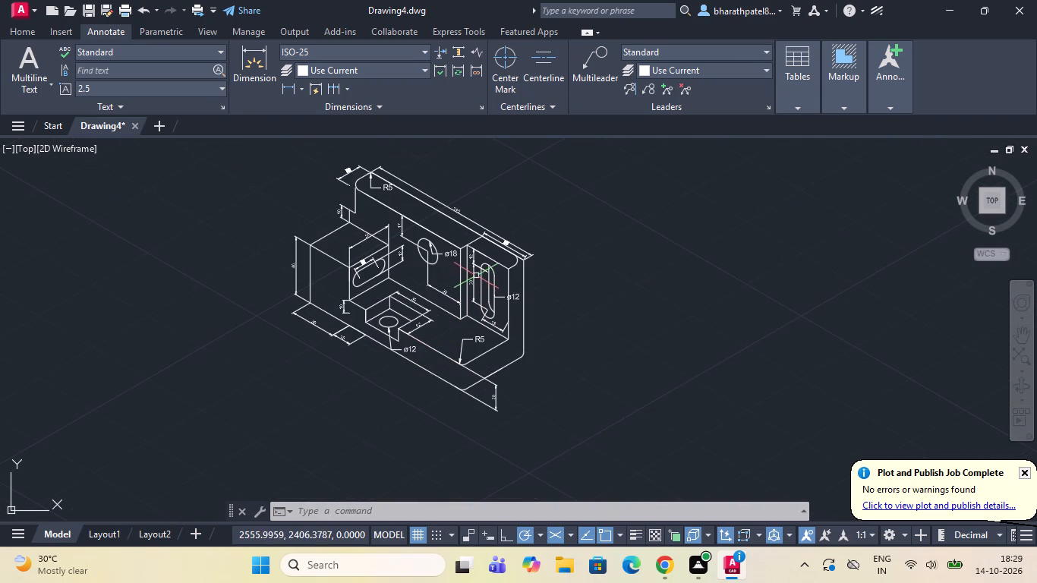
pyautogui.scroll(2, 475, 276)
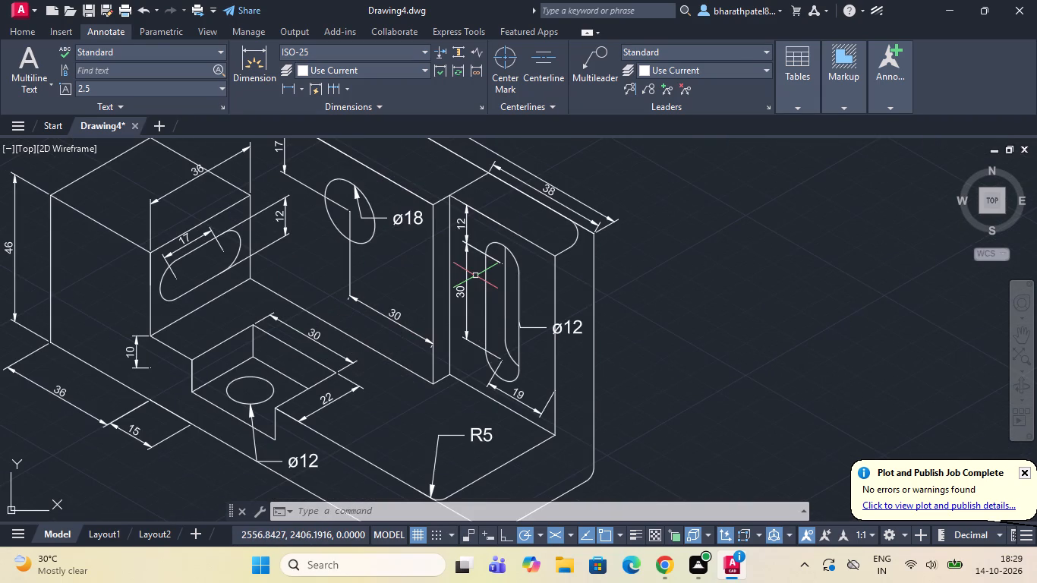
pyautogui.scroll(-1, 475, 276)
pyautogui.scroll(3, 501, 363)
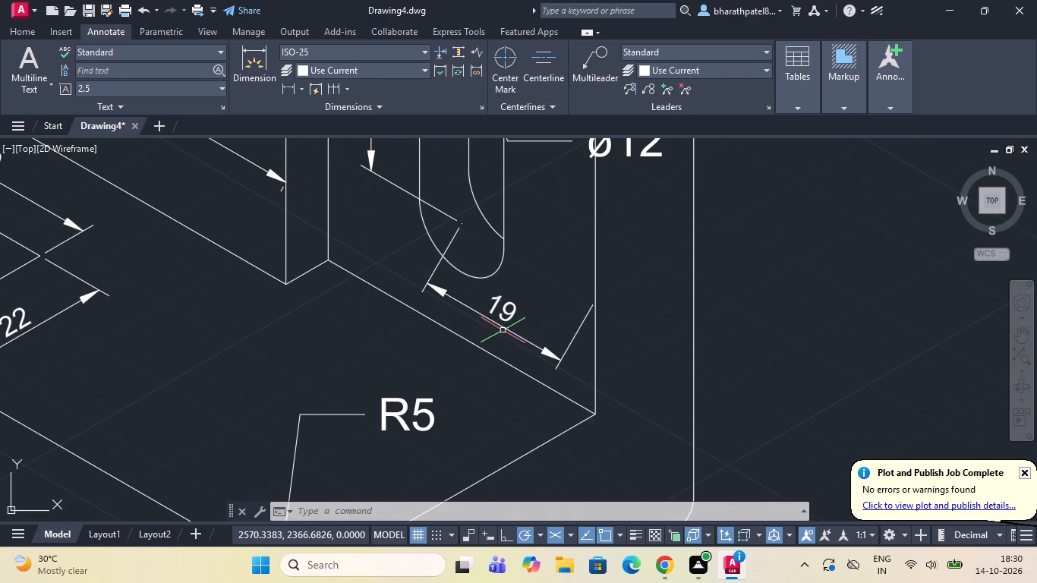
pyautogui.click(502, 325)
pyautogui.scroll(-3, 502, 325)
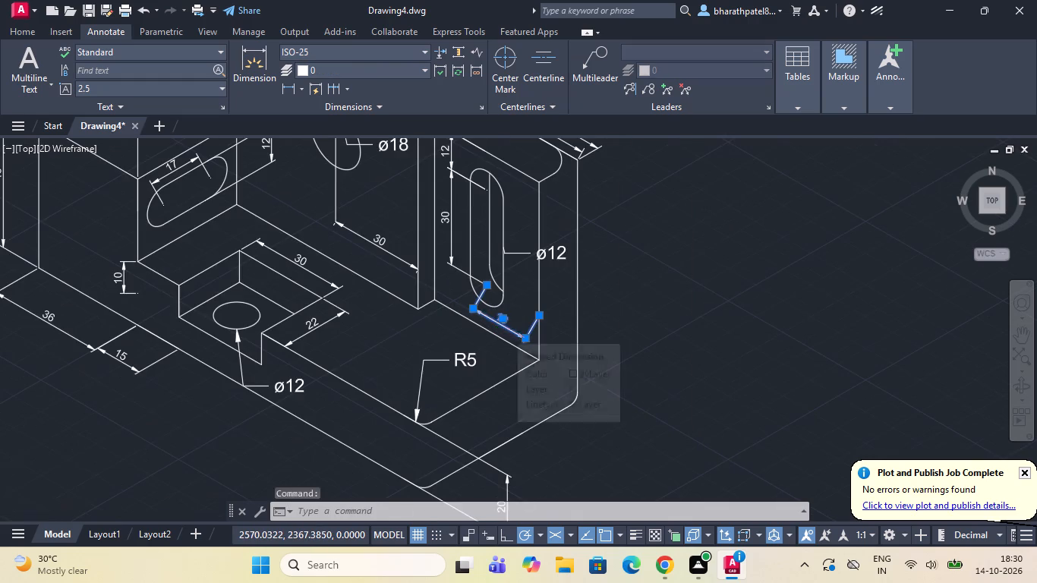
pyautogui.scroll(-1, 502, 325)
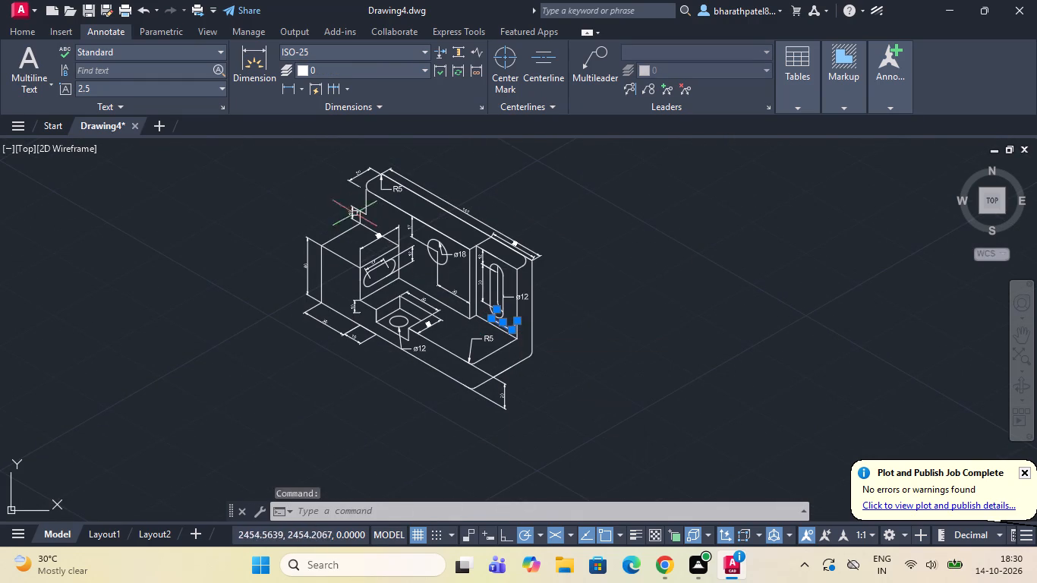
pyautogui.click(326, 103)
pyautogui.click(265, 128)
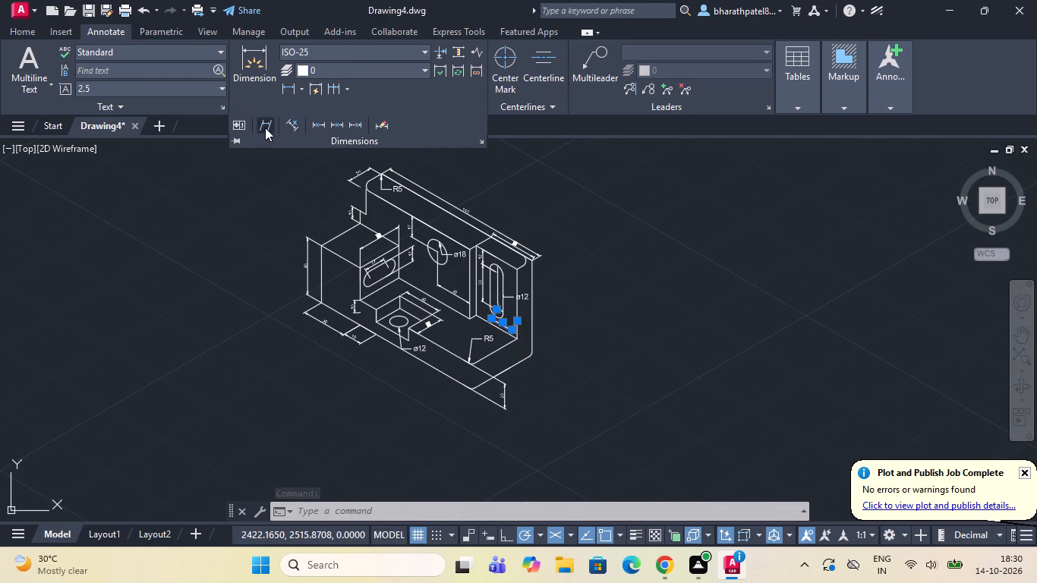
pyautogui.scroll(3, 495, 348)
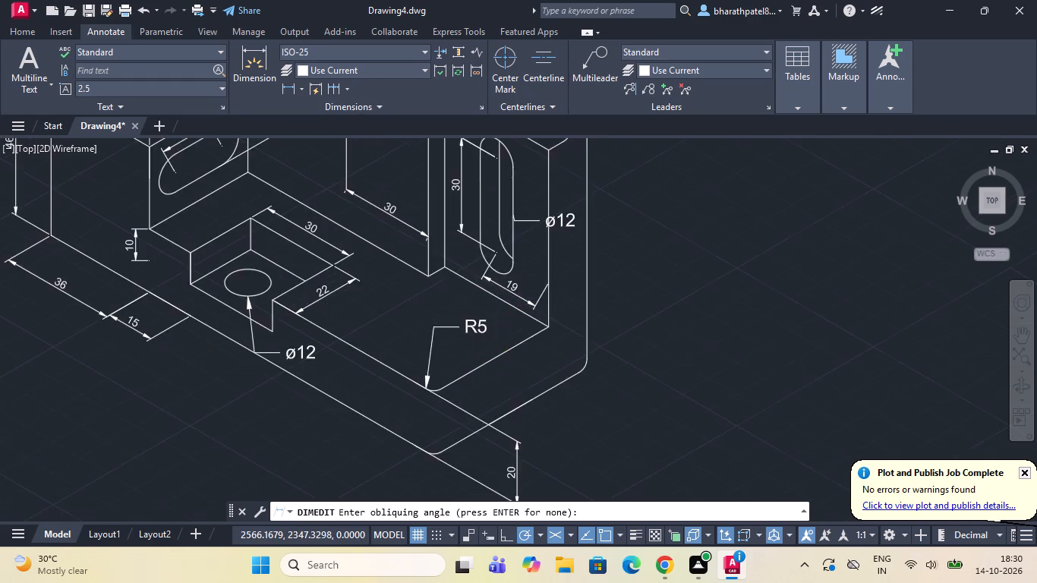
pyautogui.scroll(1, 495, 348)
pyautogui.scroll(-2, 495, 348)
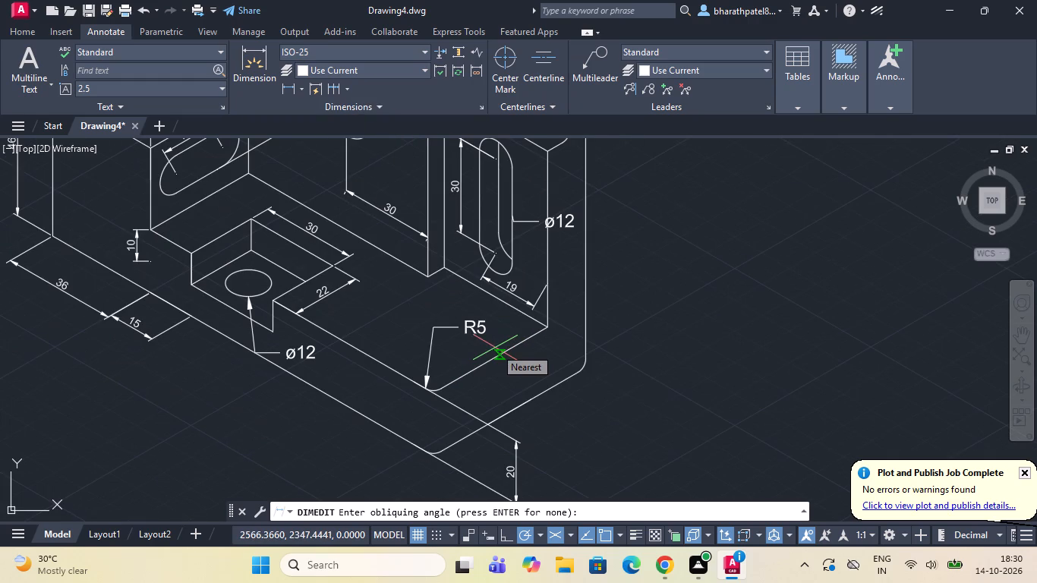
pyautogui.write('90')
pyautogui.press('Return')
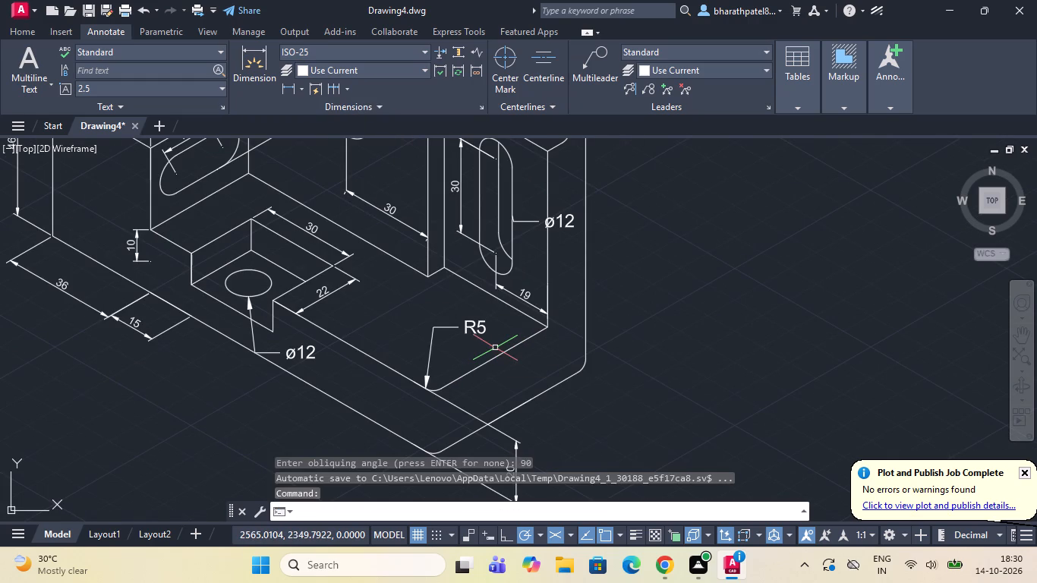
# Examine the dimensions across the whole bracket for extension lines that do not follow the isometric axes.
pyautogui.scroll(-2, 495, 348)
pyautogui.scroll(3, 495, 348)
pyautogui.scroll(-2, 495, 348)
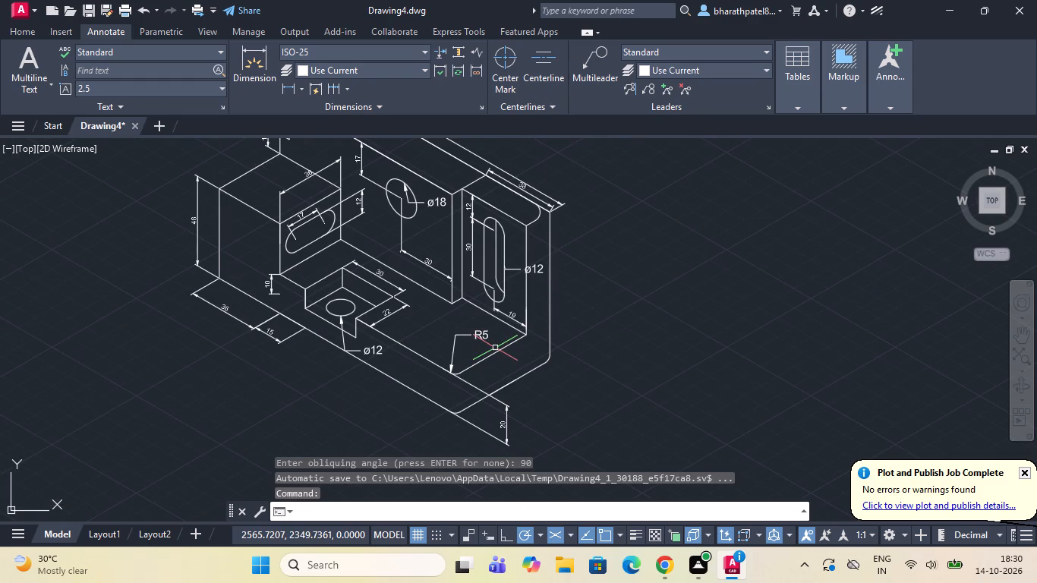
pyautogui.scroll(2, 495, 348)
pyautogui.scroll(-3, 495, 348)
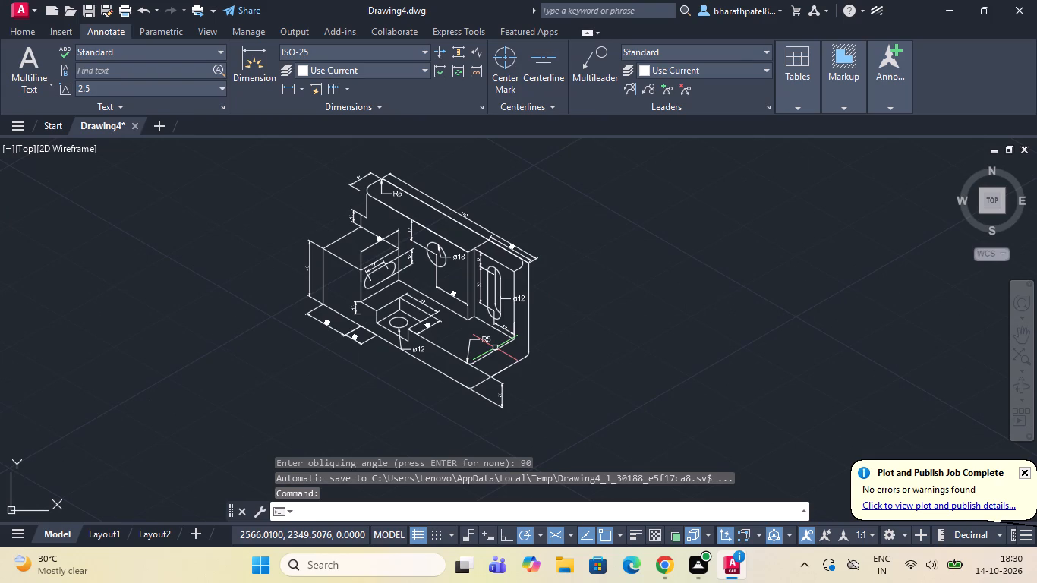
pyautogui.scroll(2, 458, 257)
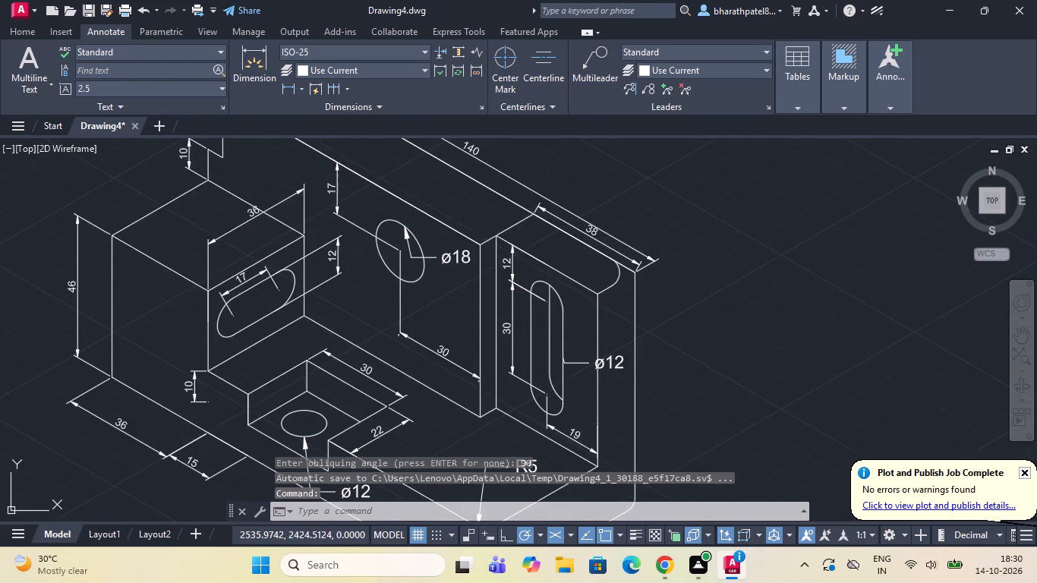
pyautogui.scroll(-3, 460, 266)
pyautogui.scroll(3, 412, 210)
pyautogui.scroll(-3, 411, 215)
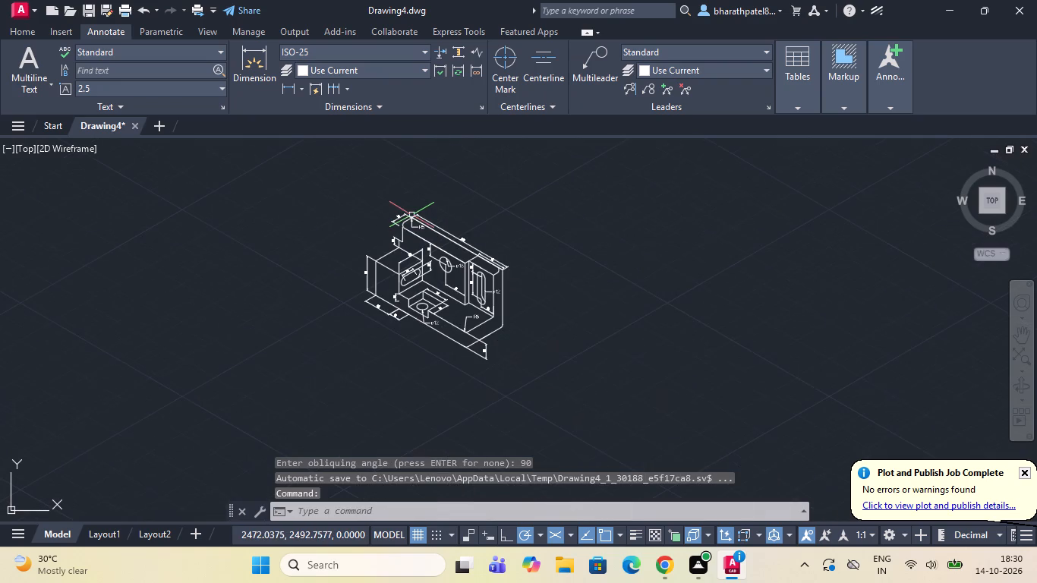
pyautogui.scroll(2, 459, 304)
pyautogui.scroll(-1, 459, 304)
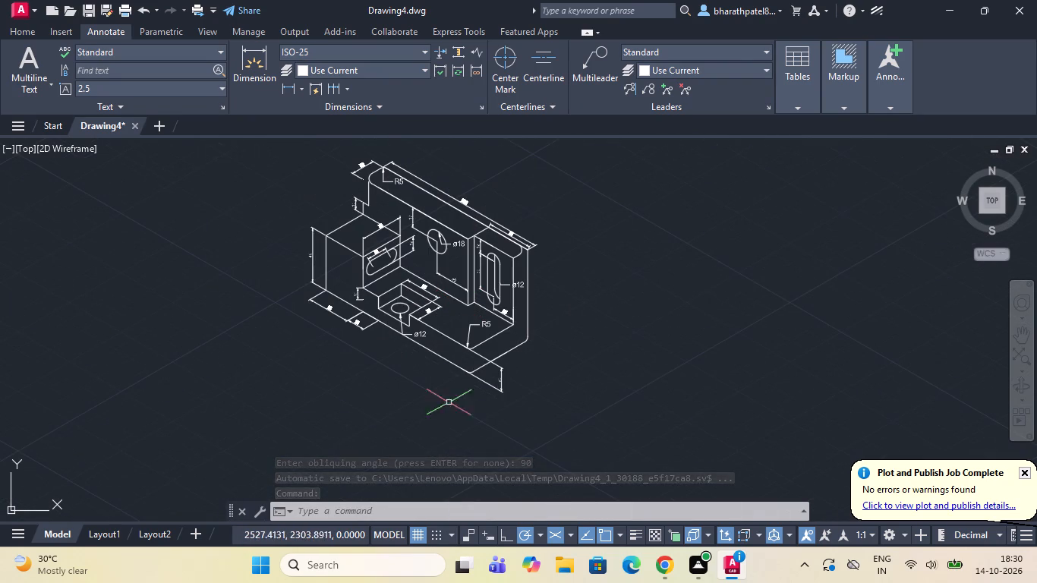
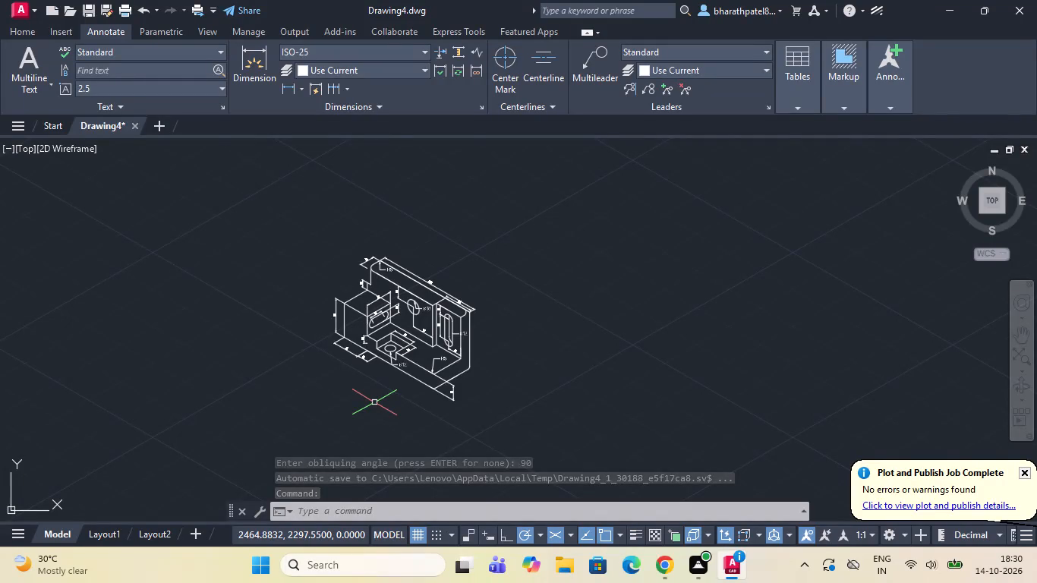
# Save the annotated isometric bracket drawing under its existing name, Drawing4.dwg.
pyautogui.hotkey('ctrl', 's')
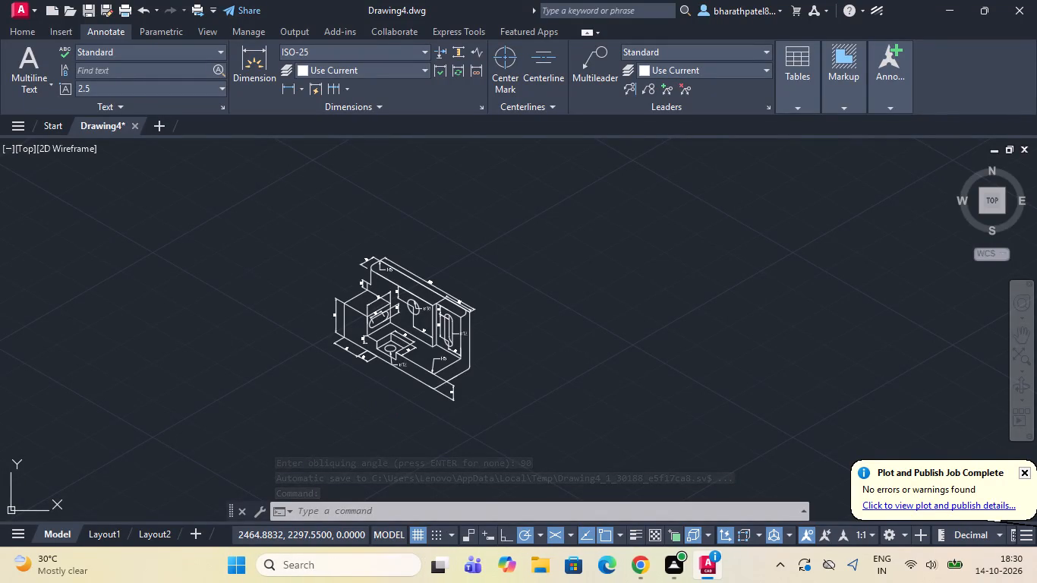
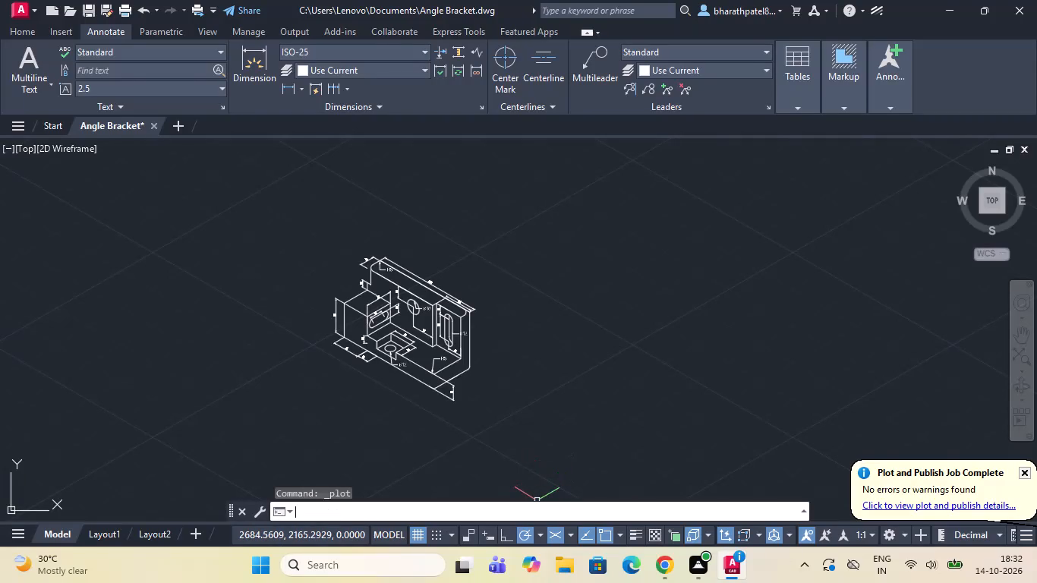
# Turn command logging on with LOGFILEON and off again with LOGFILEOFF.
pyautogui.write('log')
pyautogui.press('space')
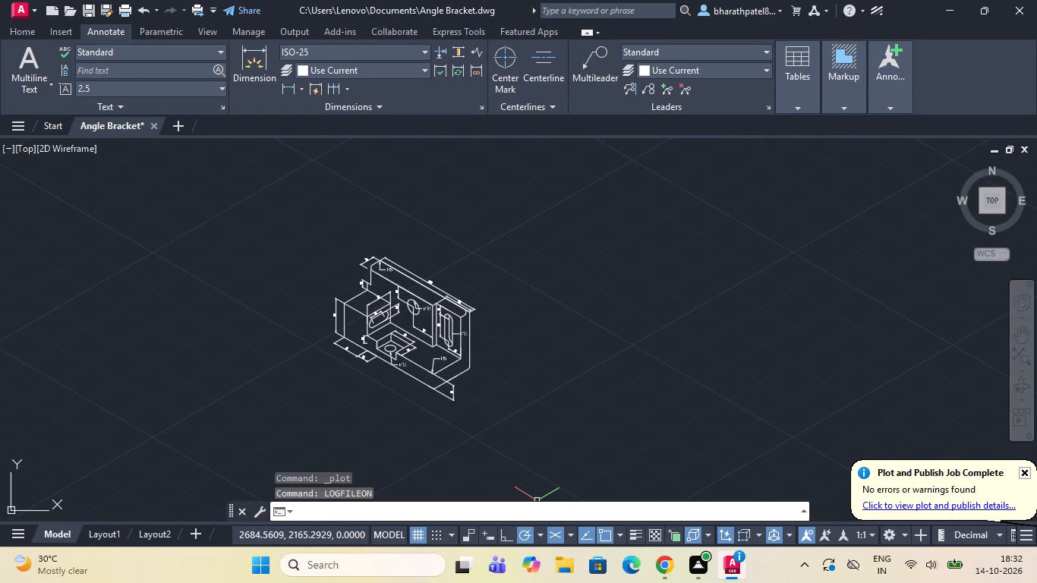
pyautogui.write('lo')
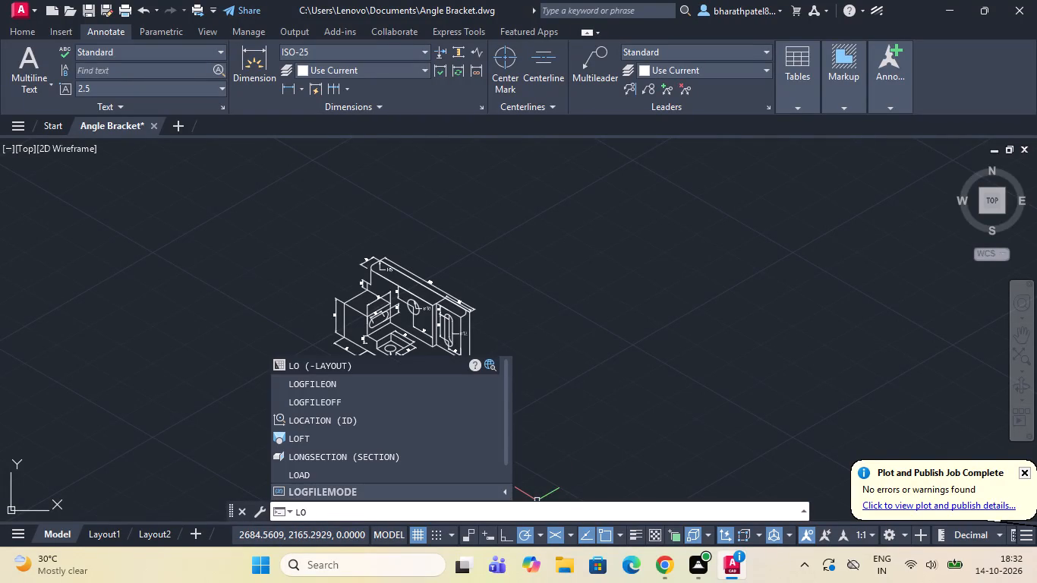
pyautogui.press('g')
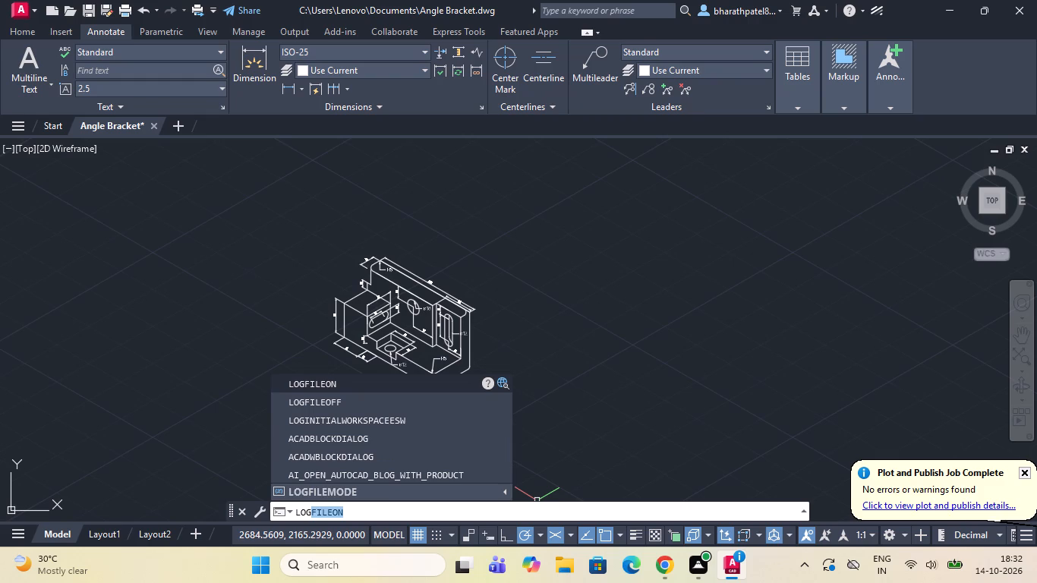
pyautogui.press('Down')
pyautogui.press('Return')
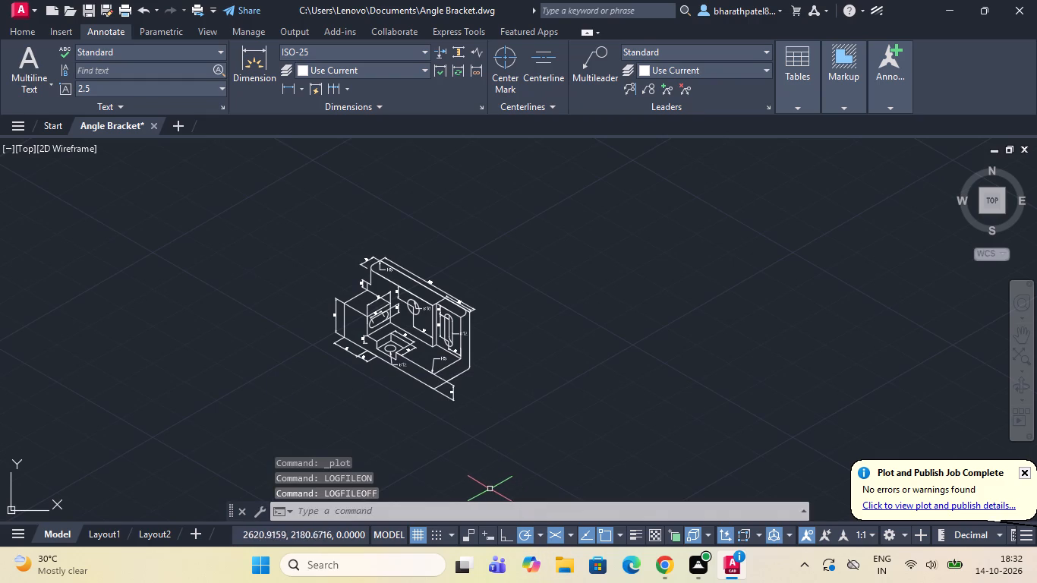
# Set up the plot as landscape DWG To PDF.pc3 on ISO full bleed A4 (297.00 x 210.00 MM), centred, and apply it to the layout.
pyautogui.hotkey('ctrl', 'p')
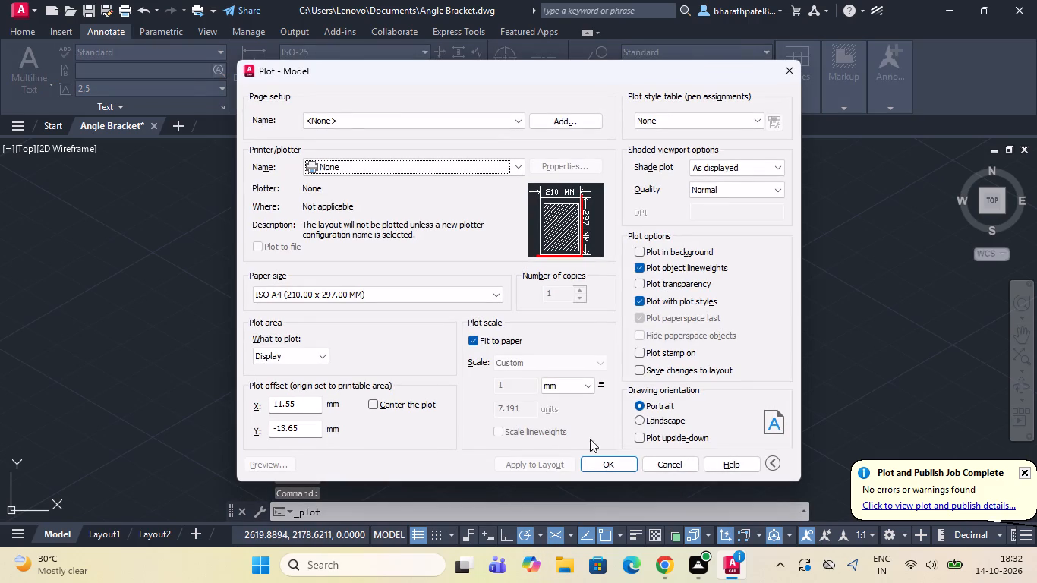
pyautogui.click(635, 421)
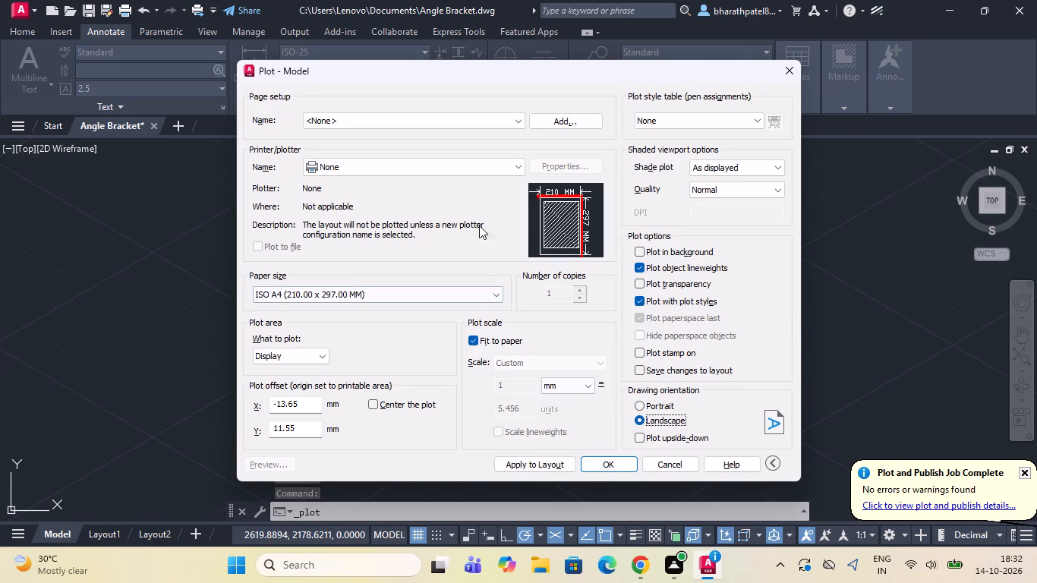
pyautogui.click(497, 167)
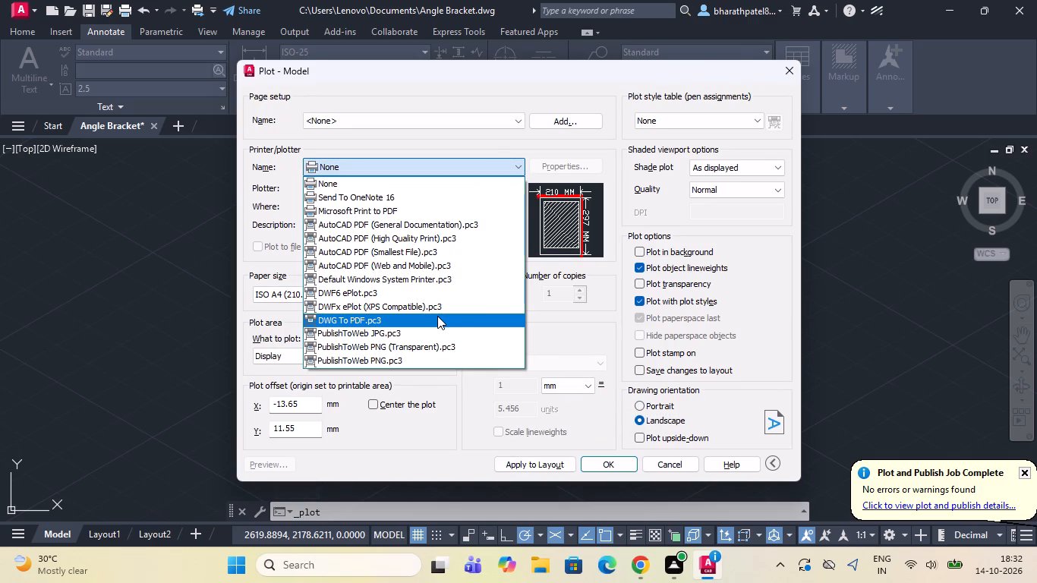
pyautogui.click(437, 316)
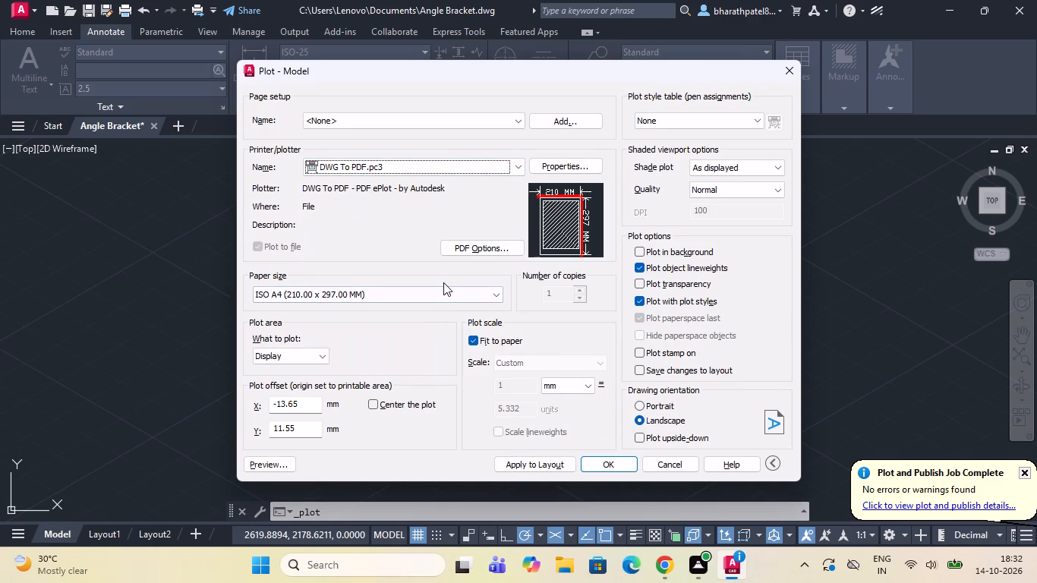
pyautogui.click(443, 282)
pyautogui.click(443, 285)
pyautogui.click(443, 291)
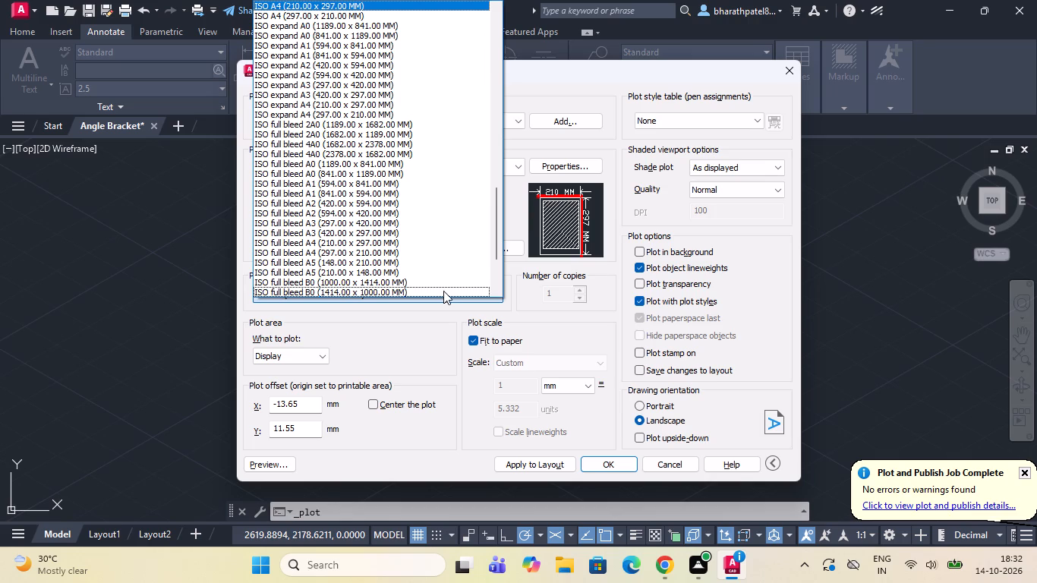
pyautogui.click(440, 251)
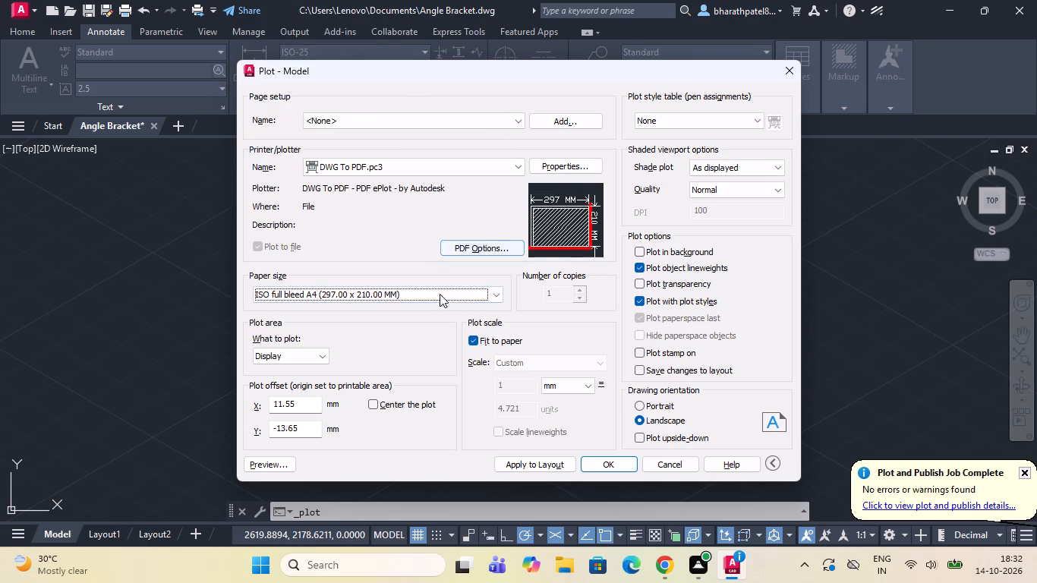
pyautogui.click(377, 405)
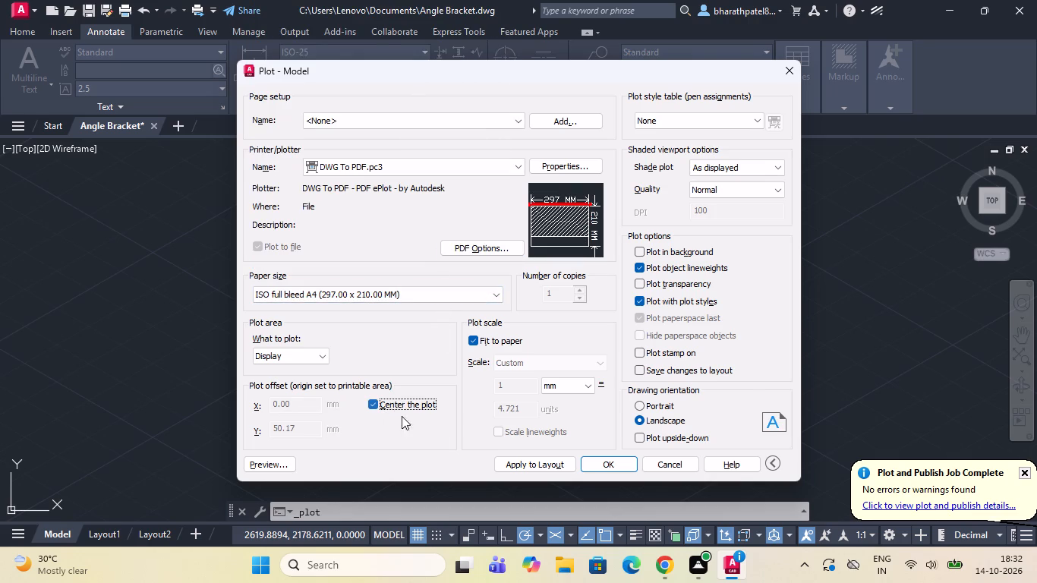
pyautogui.click(512, 466)
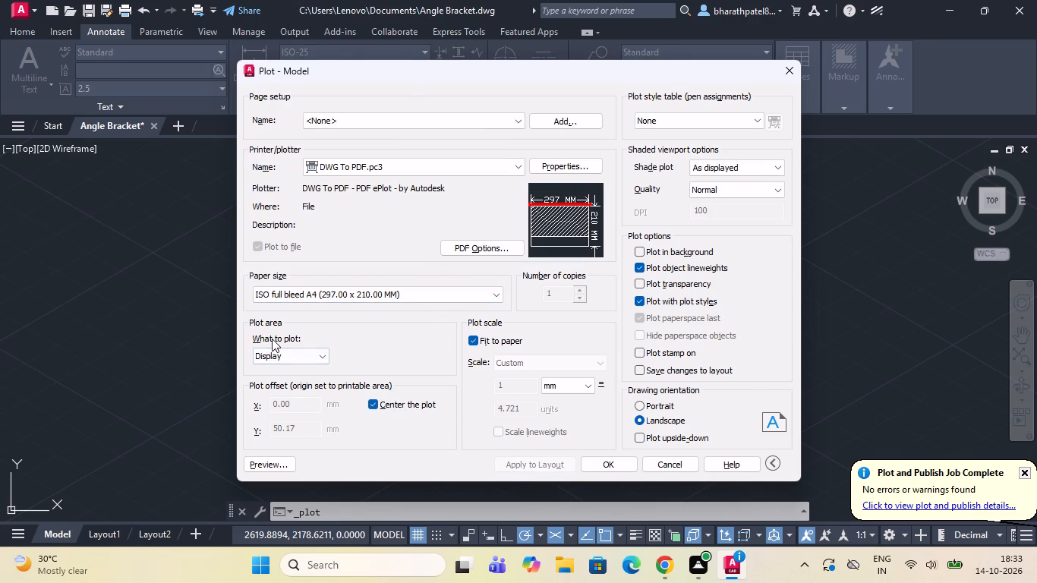
# Set the plot area to a window enclosing the whole dimensioned isometric bracket.
pyautogui.click(275, 349)
pyautogui.click(281, 400)
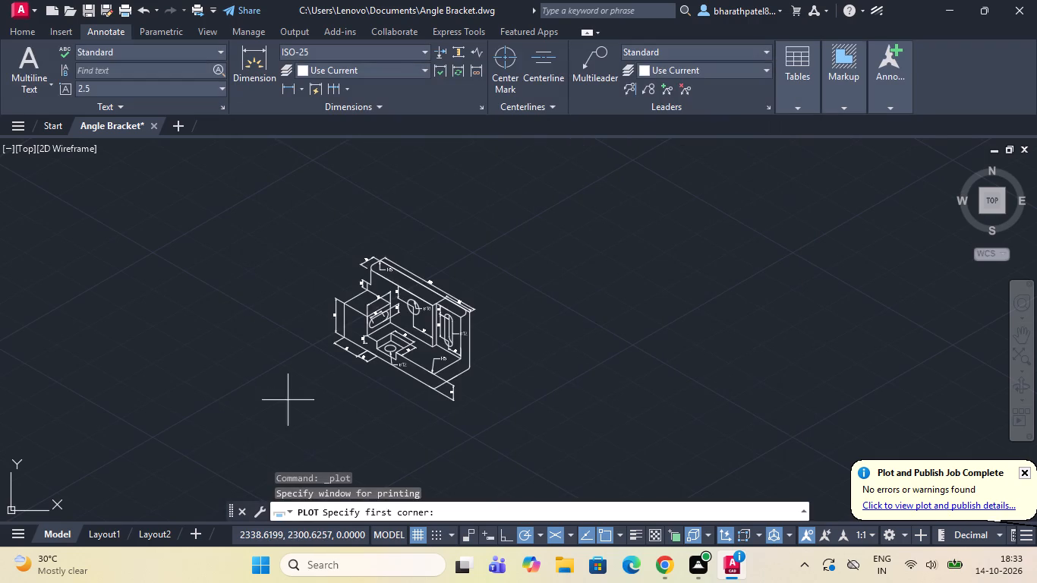
pyautogui.scroll(-2, 348, 387)
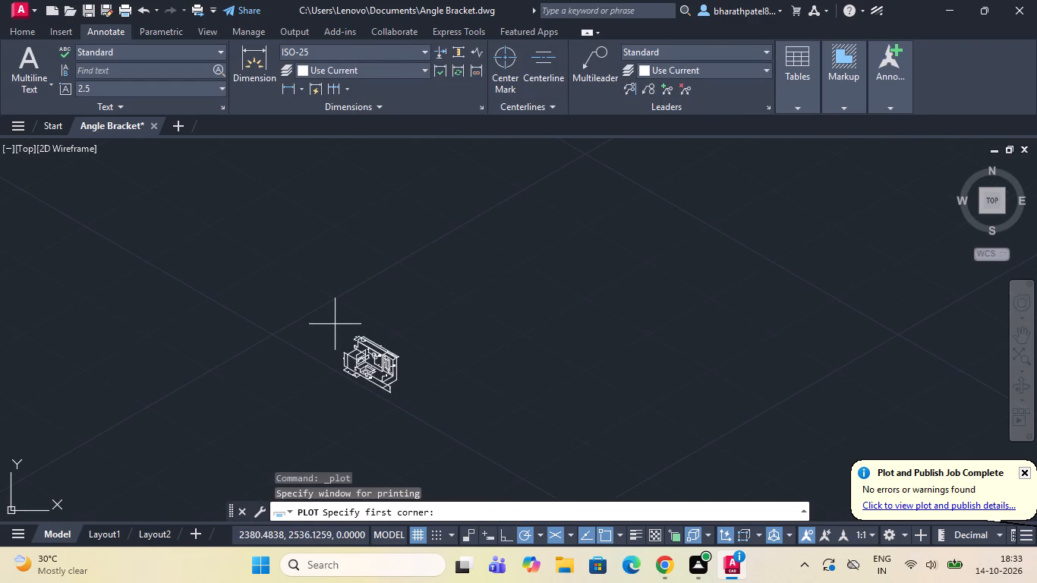
pyautogui.click(335, 324)
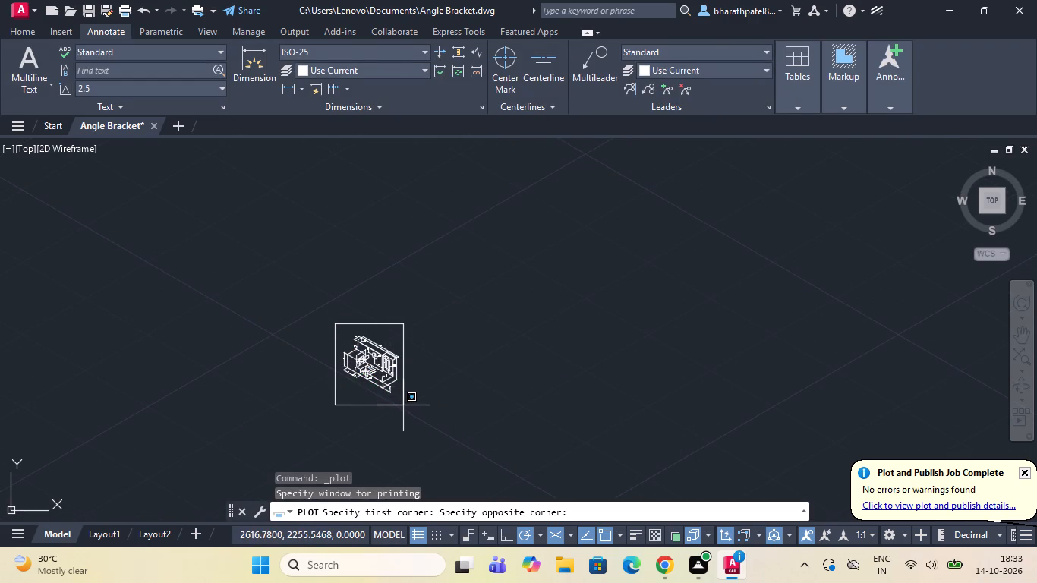
pyautogui.click(404, 405)
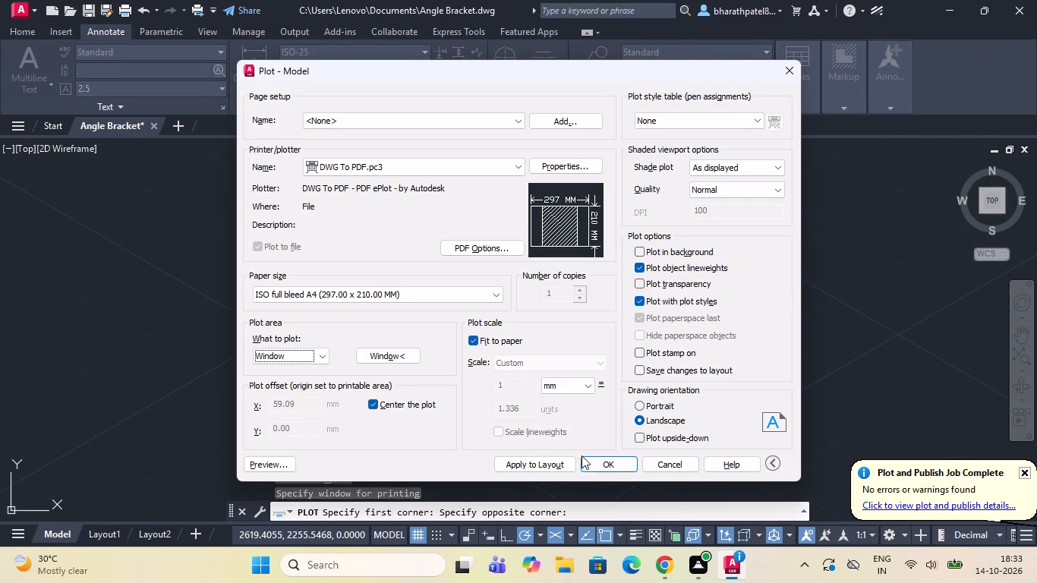
# Plot the bracket to Angle Bracket-Model.pdf in the Documents folder and close the opened PDF.
pyautogui.click(594, 460)
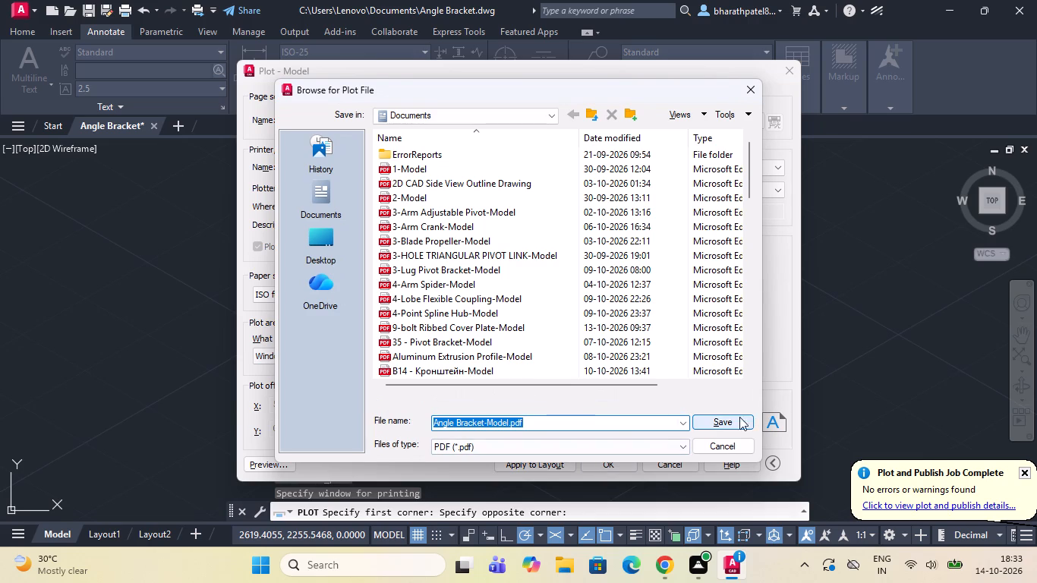
pyautogui.click(732, 421)
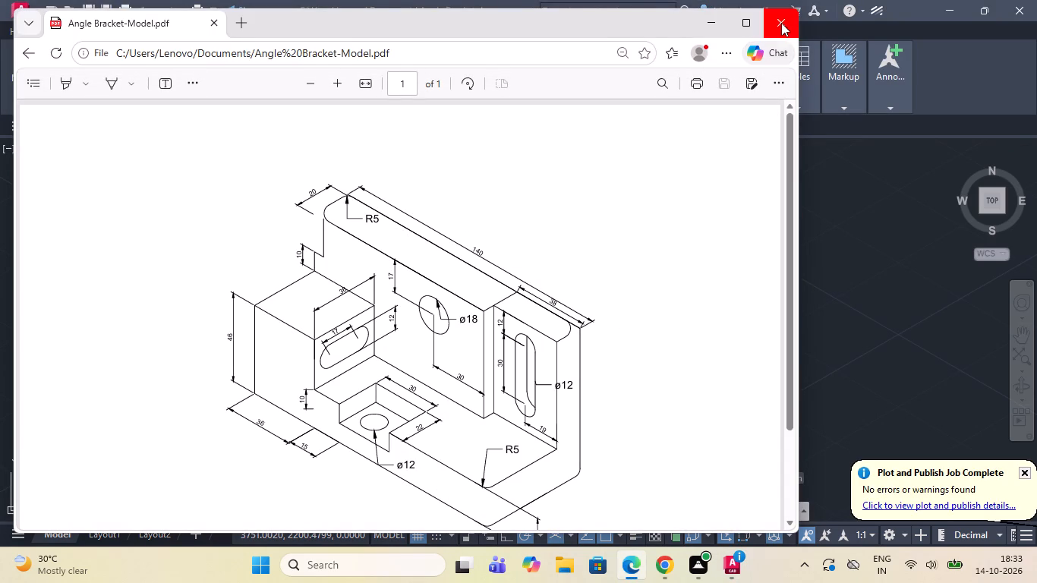
pyautogui.click(781, 23)
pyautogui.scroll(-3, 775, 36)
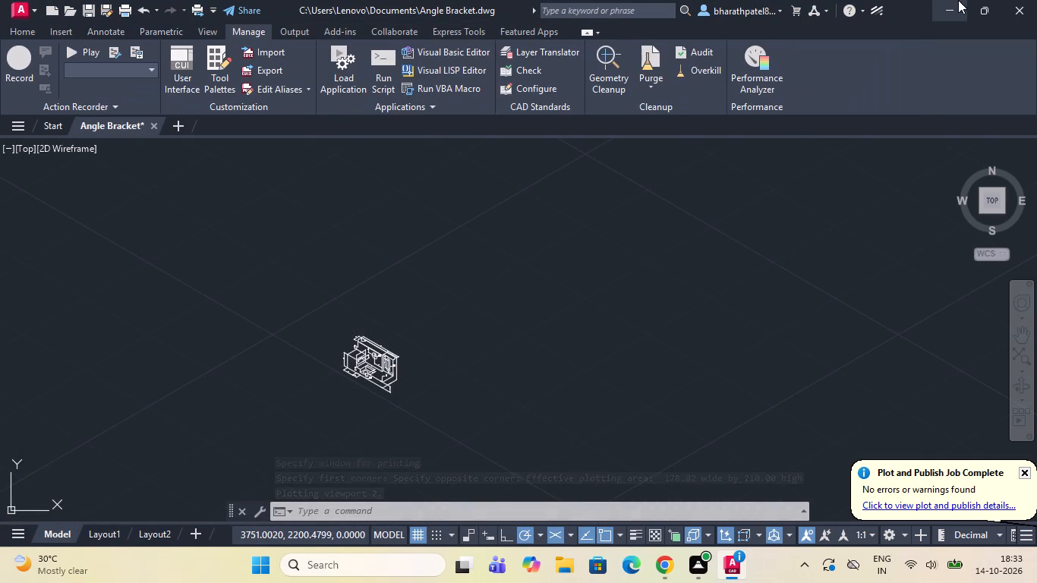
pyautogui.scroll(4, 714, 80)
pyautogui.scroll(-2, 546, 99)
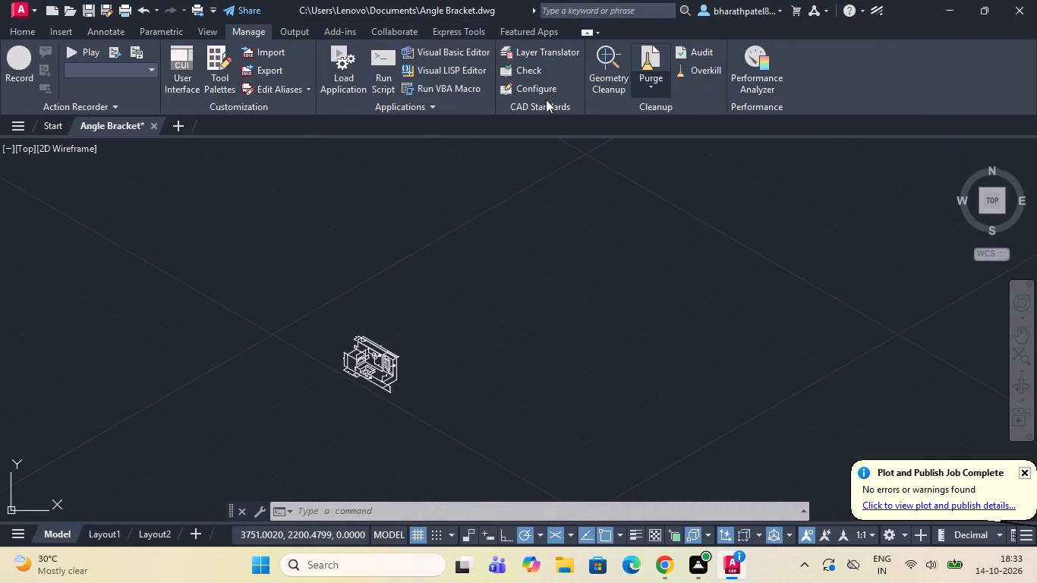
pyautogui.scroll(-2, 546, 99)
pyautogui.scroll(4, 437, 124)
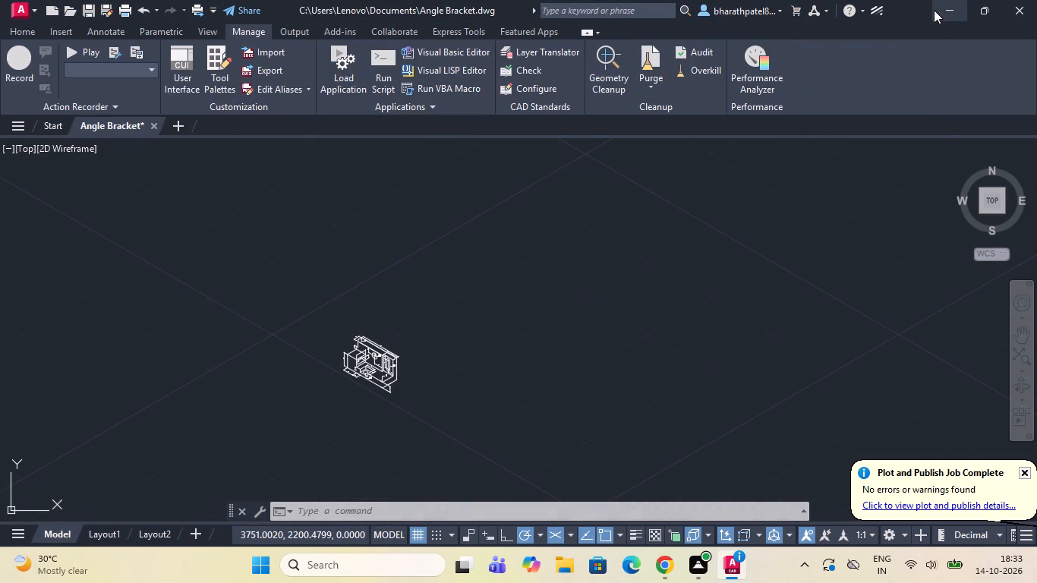
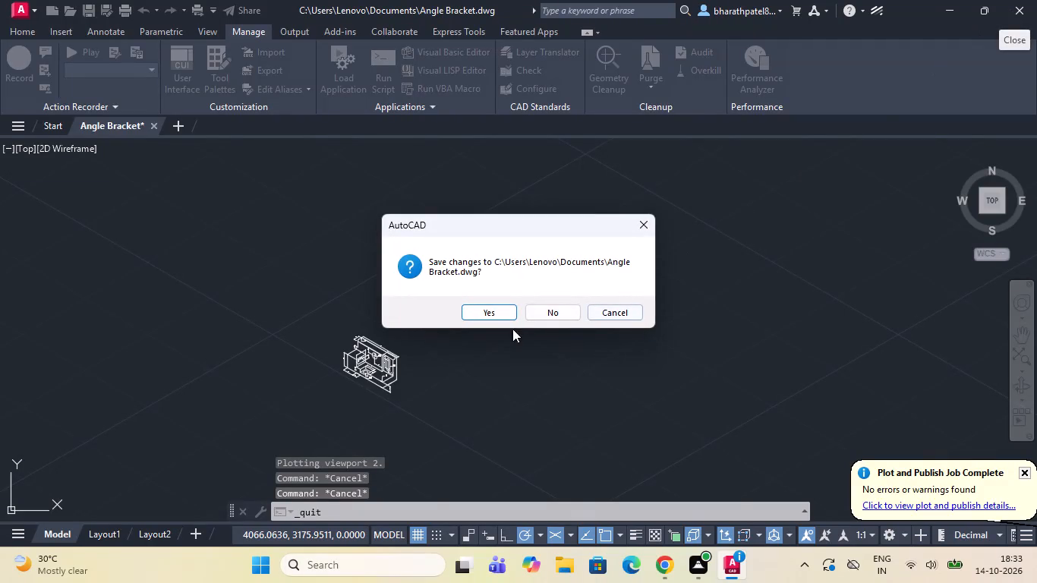
# Finish closing AutoCAD without saving the latest changes to Angle Bracket.dwg.
pyautogui.click(537, 308)
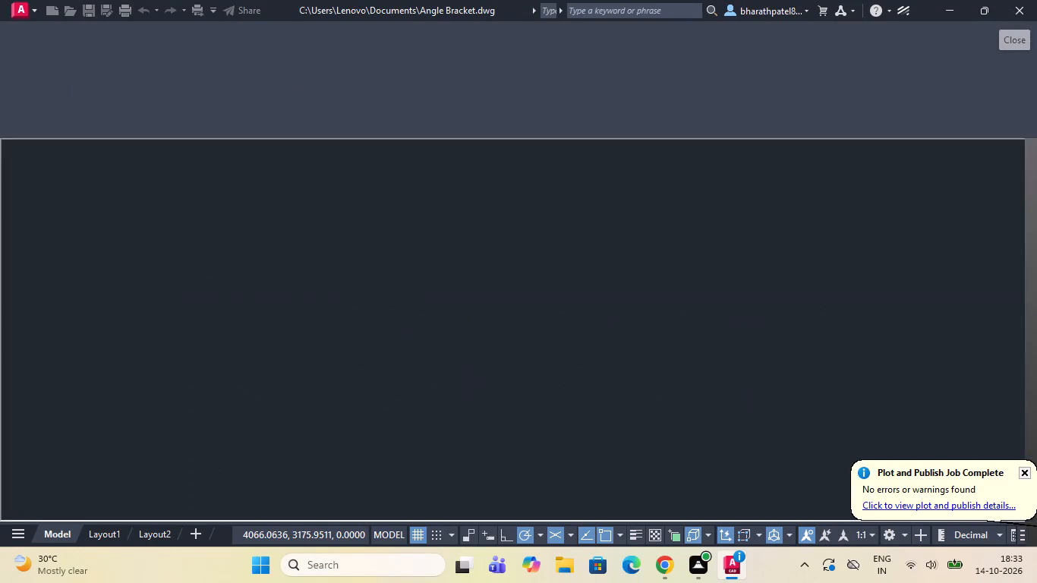